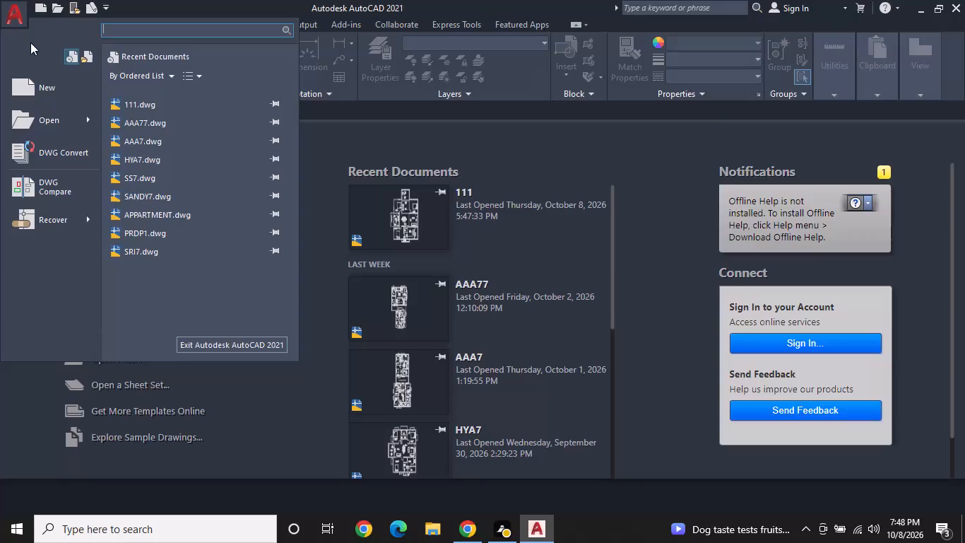
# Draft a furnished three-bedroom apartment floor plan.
# Create a new drawing from the acad.dwt template.
pyautogui.click(48, 86)
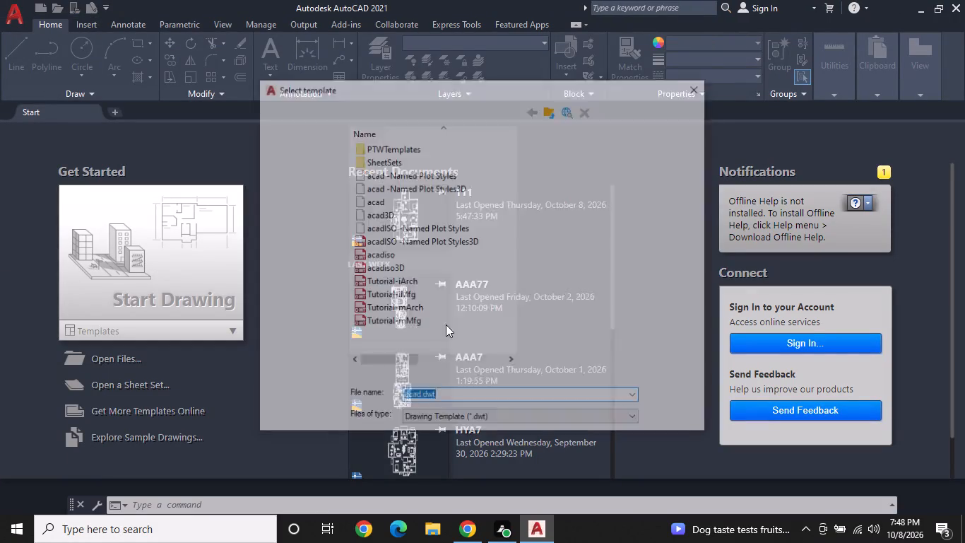
pyautogui.click(672, 392)
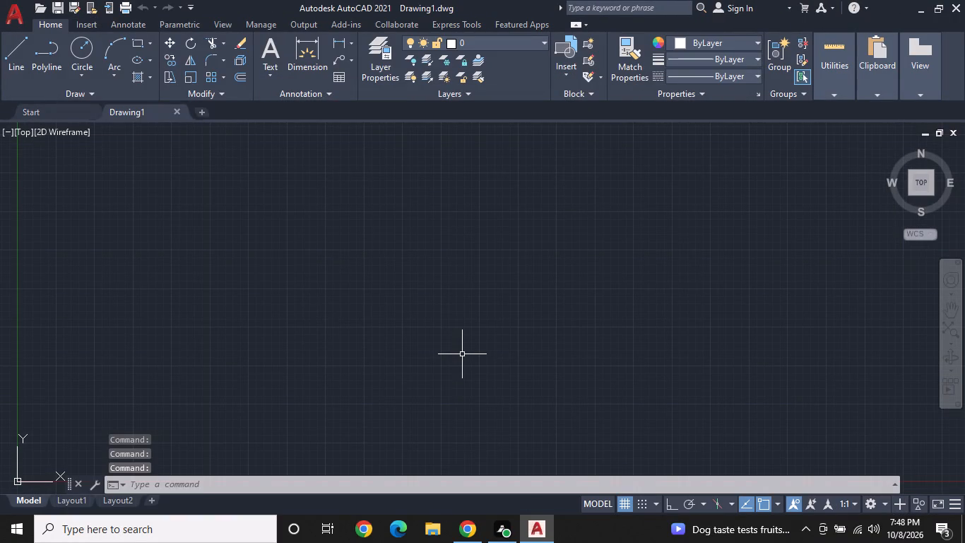
# Set the drawing units' length type to Engineering with 0'-0" precision.
pyautogui.write('UN')
pyautogui.press('space')
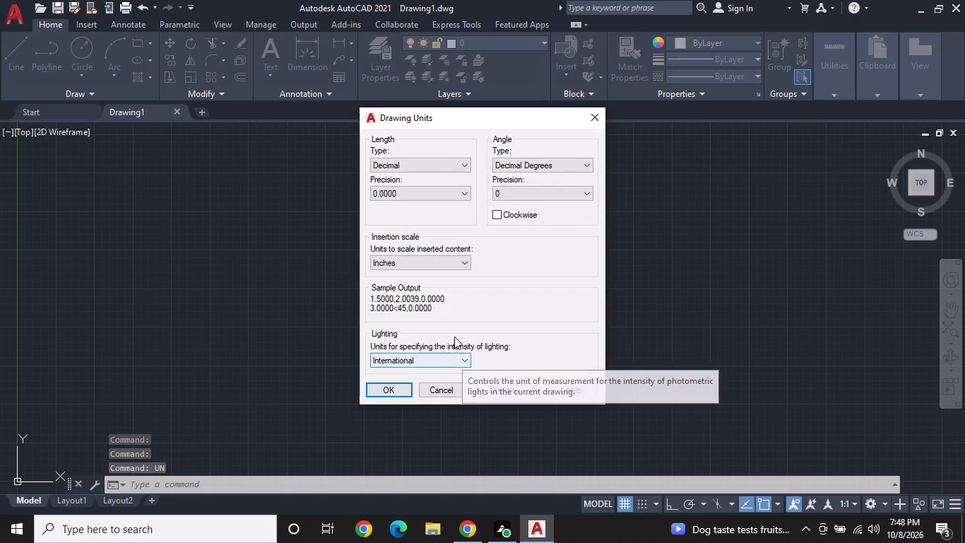
pyautogui.click(437, 165)
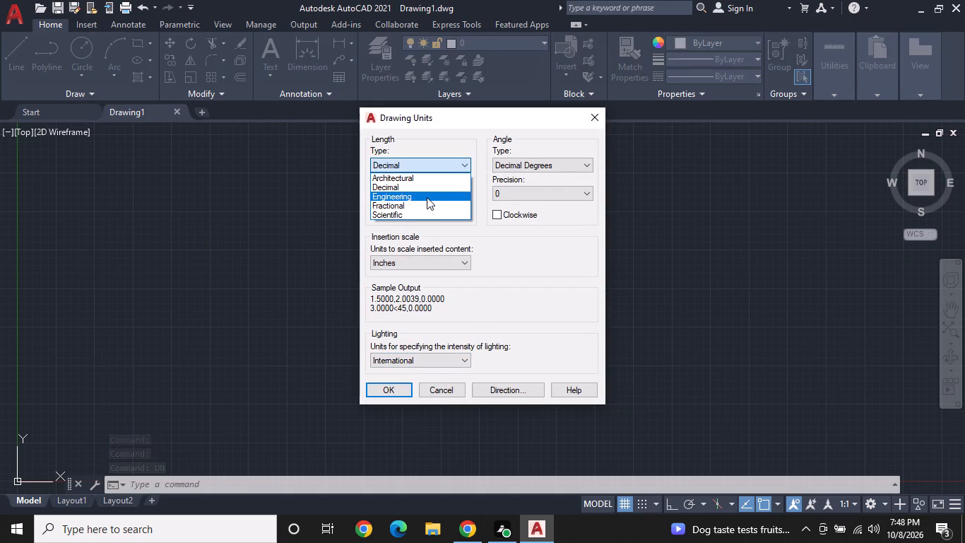
pyautogui.click(427, 197)
pyautogui.click(433, 194)
pyautogui.click(430, 204)
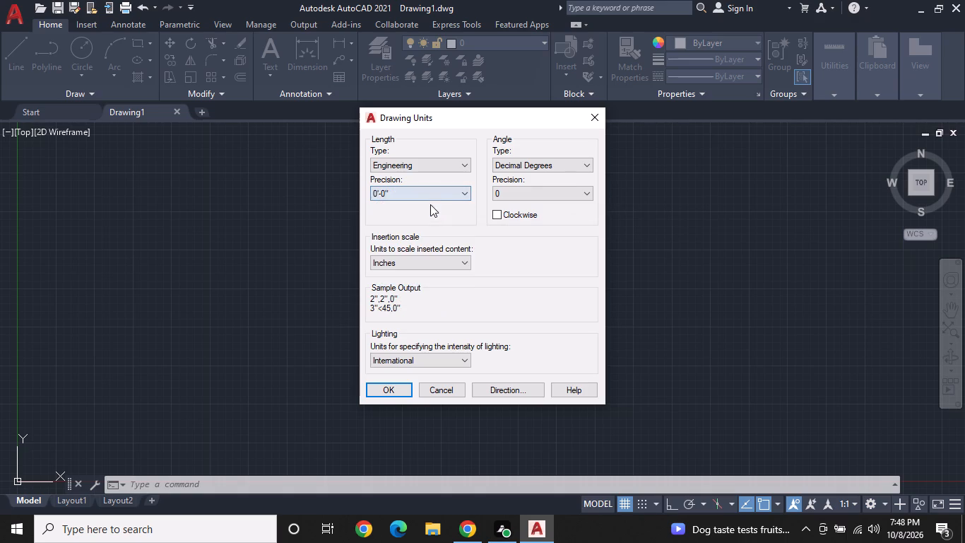
pyautogui.click(384, 389)
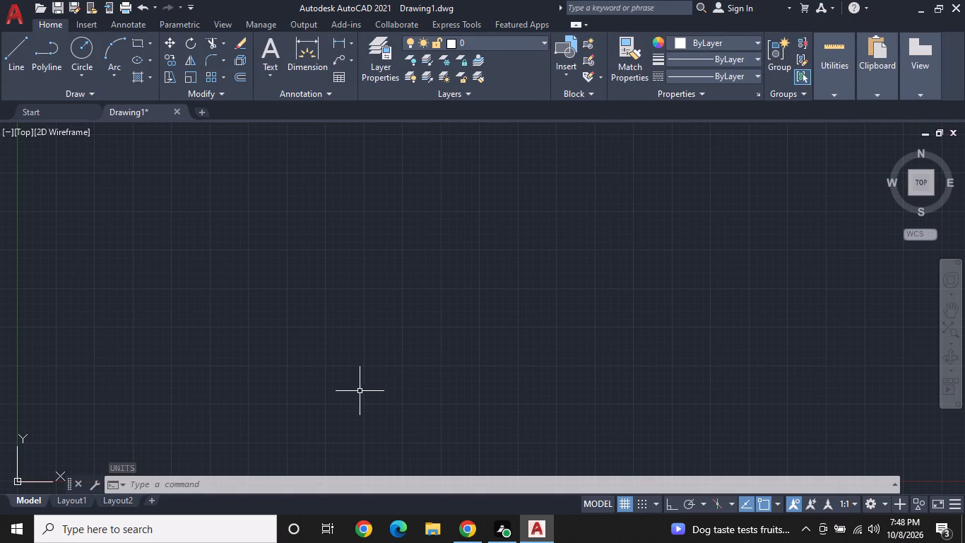
# Modify the Standard dimension style's primary units to Engineering format with 0'-0" precision and set the style current.
pyautogui.press('d')
pyautogui.press('space')
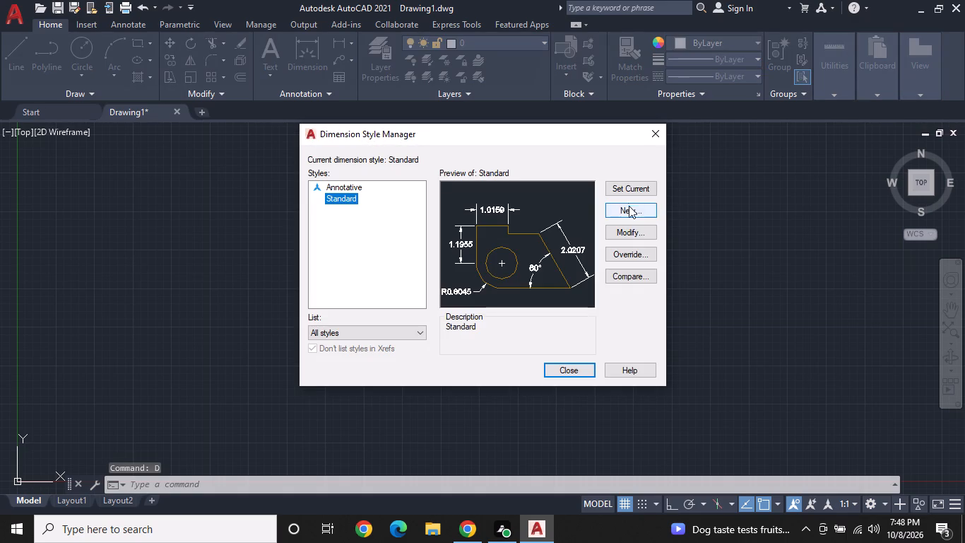
pyautogui.click(638, 235)
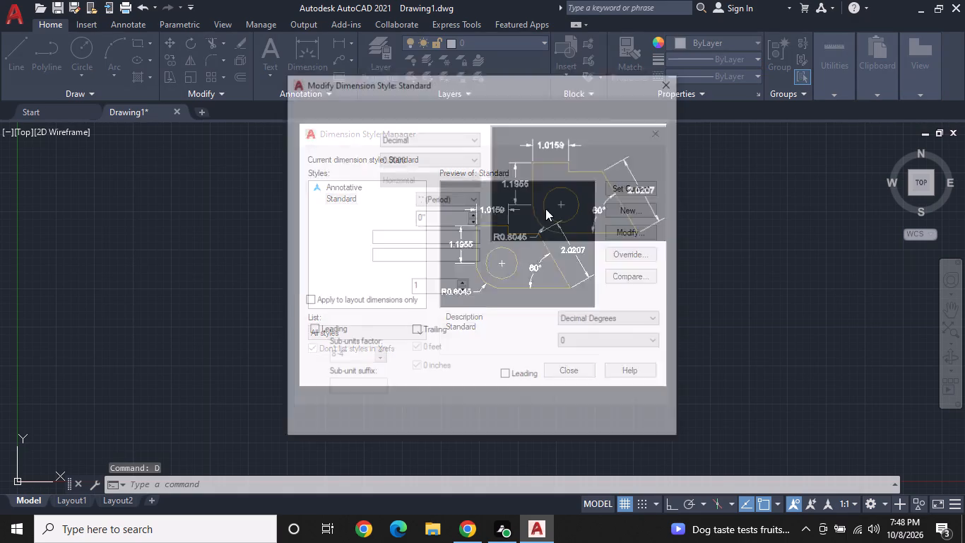
pyautogui.click(416, 134)
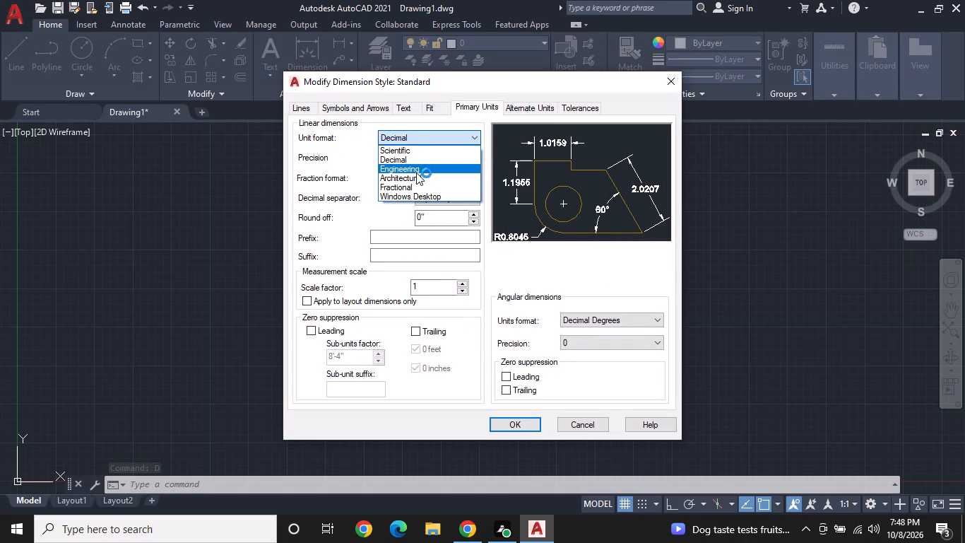
pyautogui.click(416, 173)
pyautogui.click(425, 153)
pyautogui.click(422, 173)
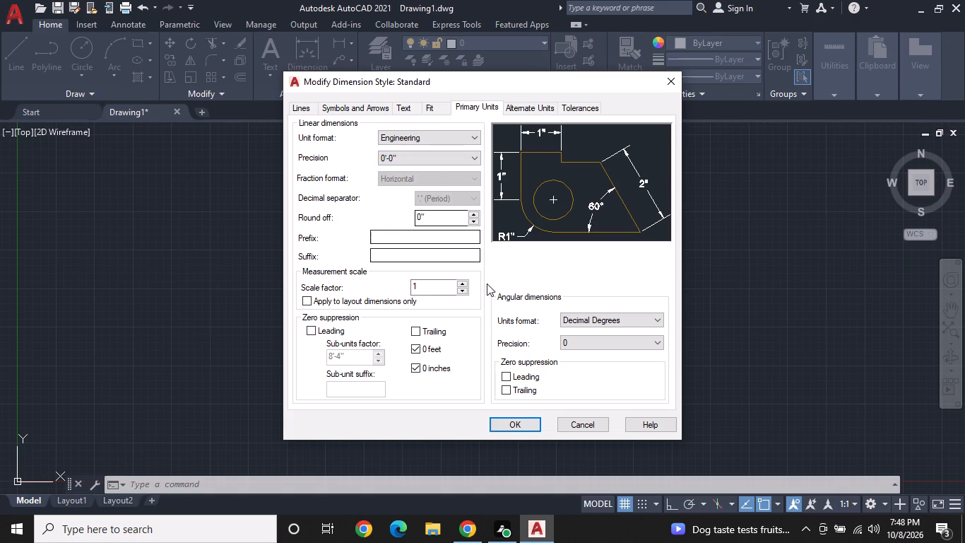
pyautogui.click(502, 424)
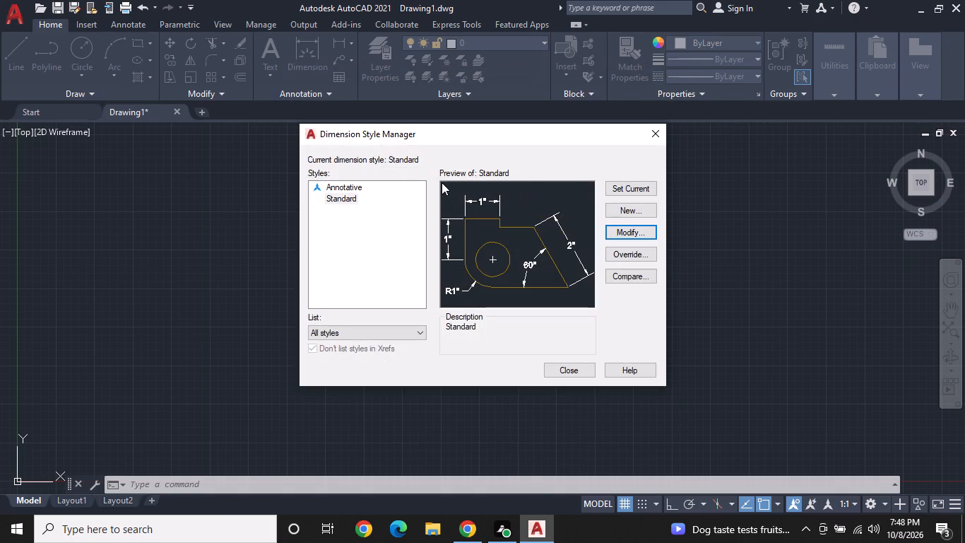
pyautogui.click(637, 192)
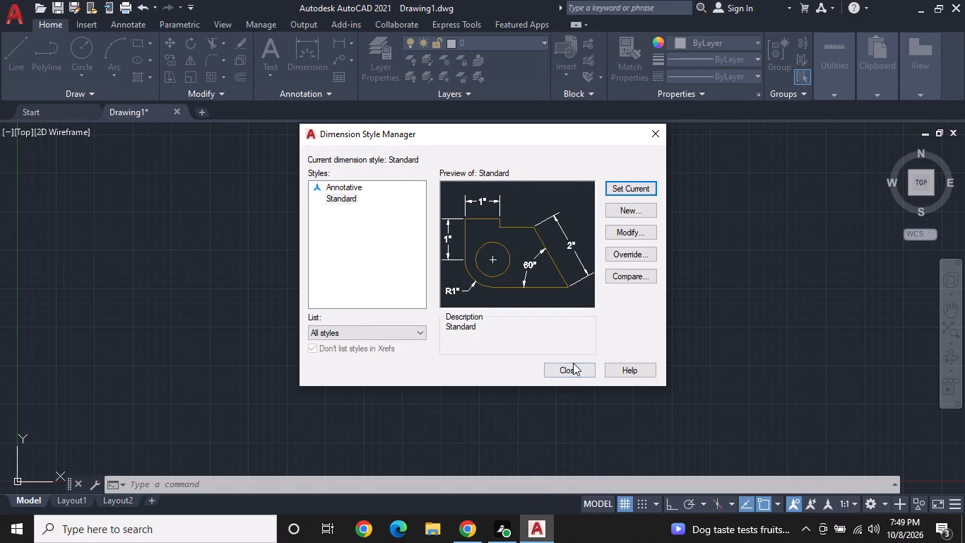
pyautogui.click(573, 363)
# Draw a vertical line 10'9" long downward with Ortho on.
pyautogui.write('L')
pyautogui.press('space')
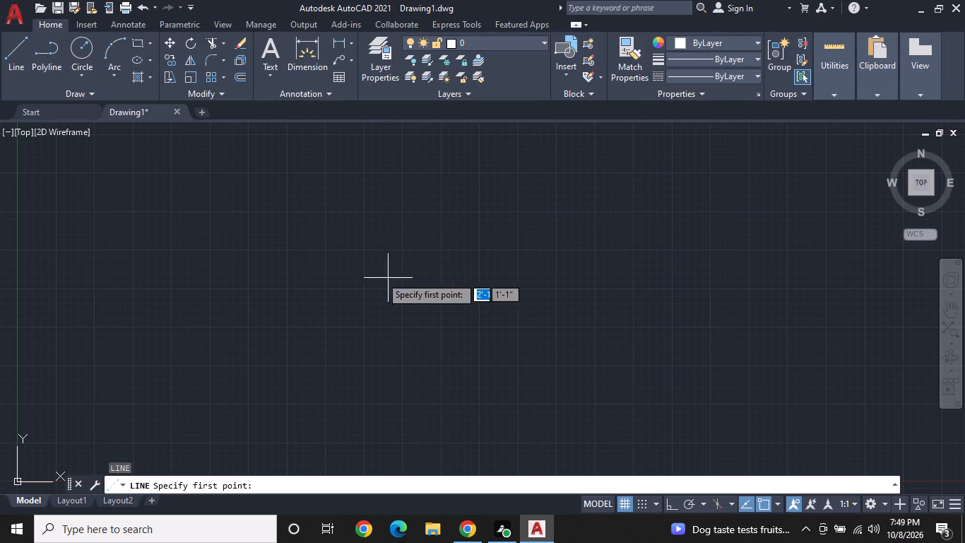
pyautogui.click(357, 219)
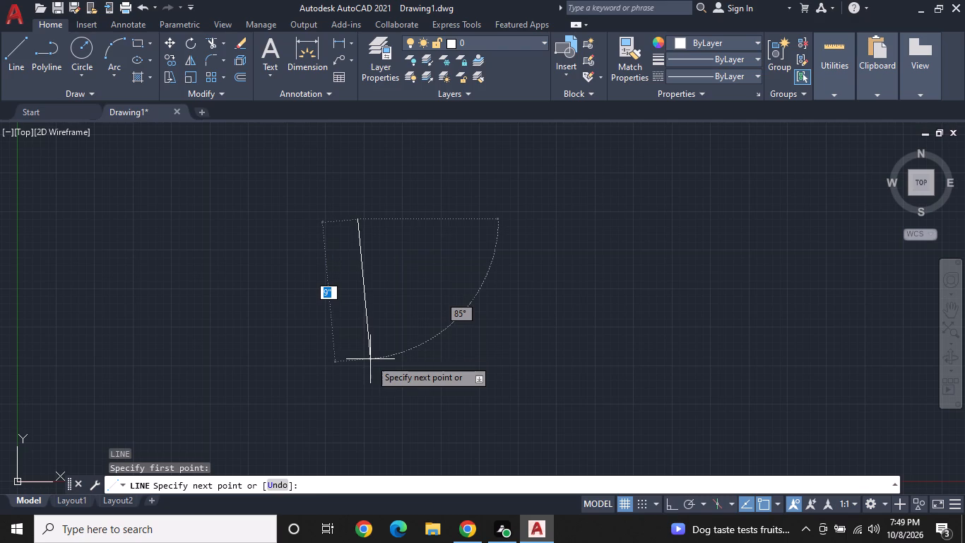
pyautogui.press('F8')
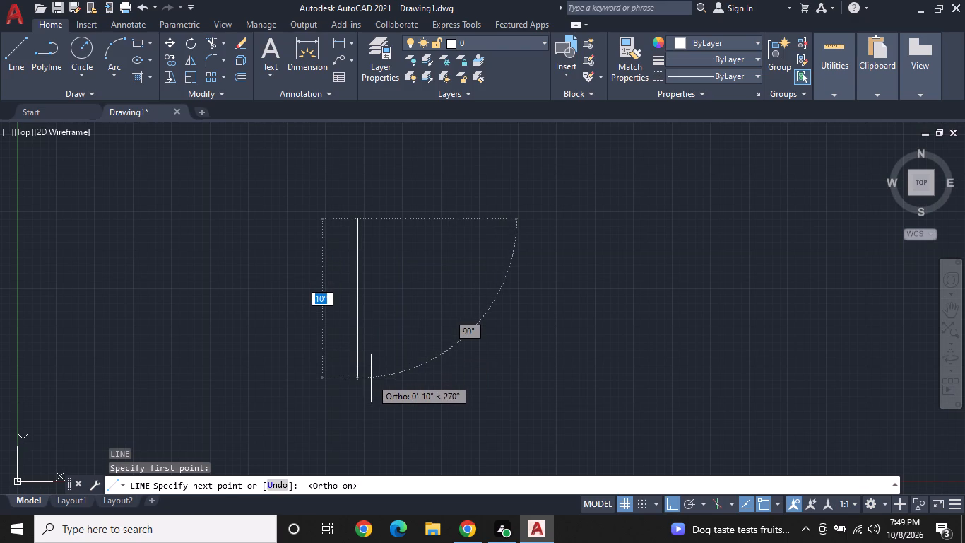
pyautogui.write('10\'9"')
pyautogui.press('Return')
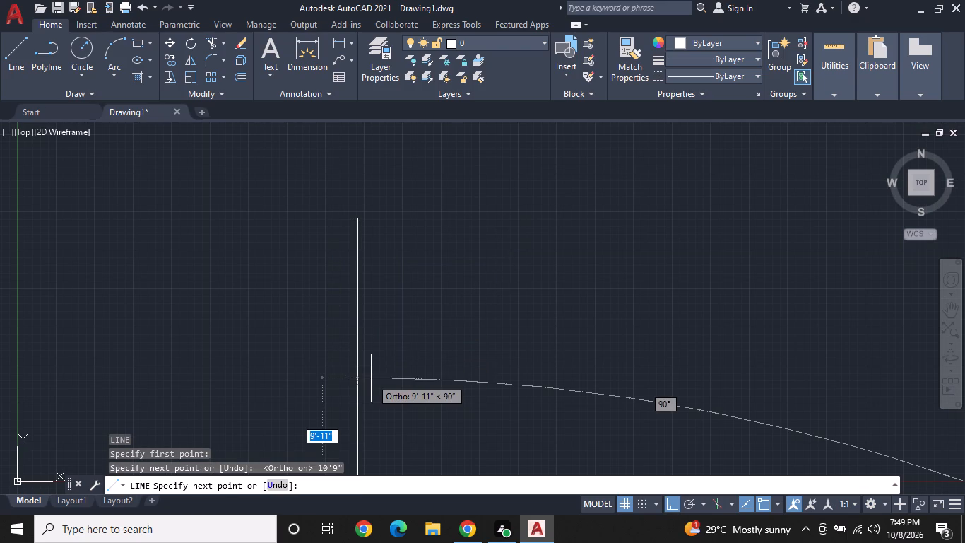
pyautogui.press('Escape')
# Move the UCS origin straight down to just below the level of the vertical line's lower end.
pyautogui.scroll(-2, 371, 378)
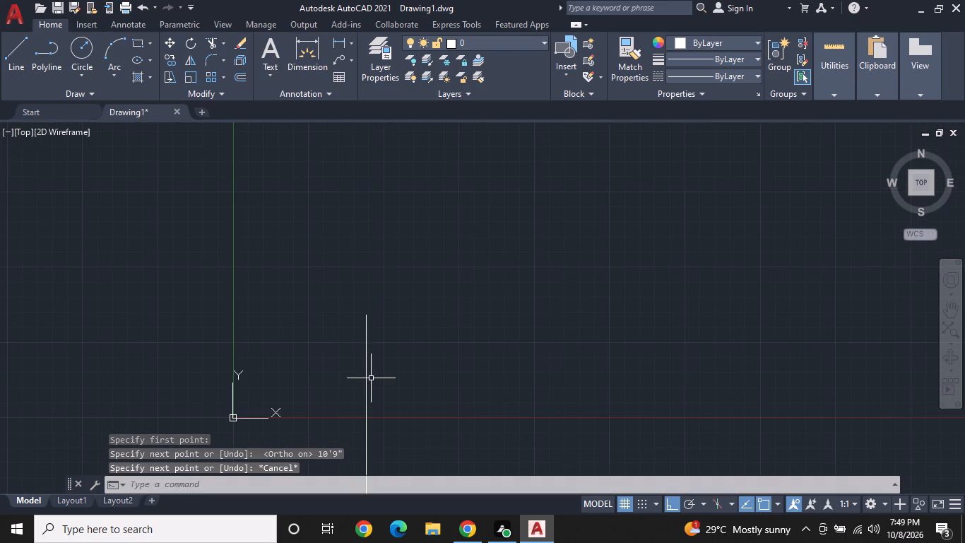
pyautogui.moveTo(365, 373); pyautogui.dragTo(348, 253, button='middle')
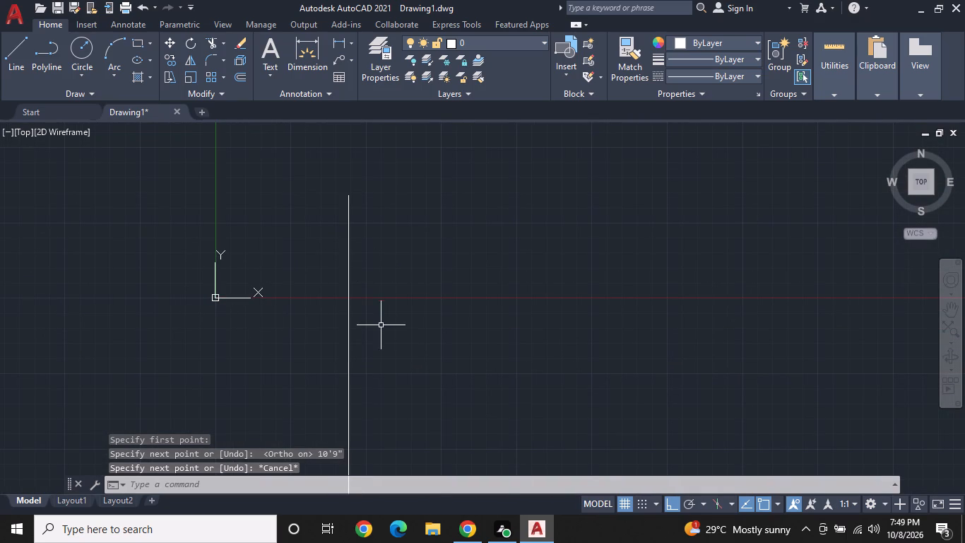
pyautogui.scroll(-2, 386, 320)
pyautogui.moveTo(388, 323); pyautogui.dragTo(391, 273, button='middle')
pyautogui.scroll(1, 391, 273)
pyautogui.scroll(-2, 394, 264)
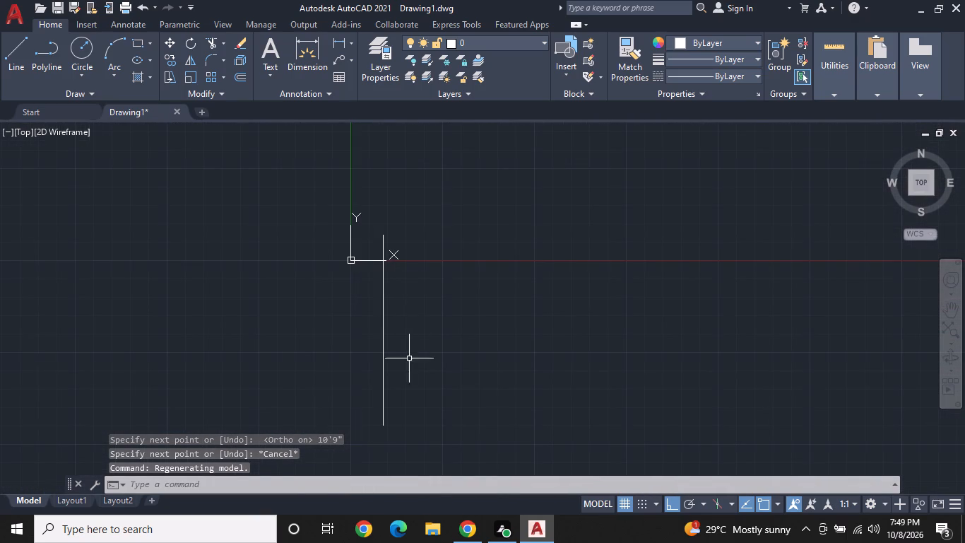
pyautogui.moveTo(418, 323); pyautogui.dragTo(430, 281, button='middle')
pyautogui.middleClick(431, 281)
pyautogui.click(360, 218)
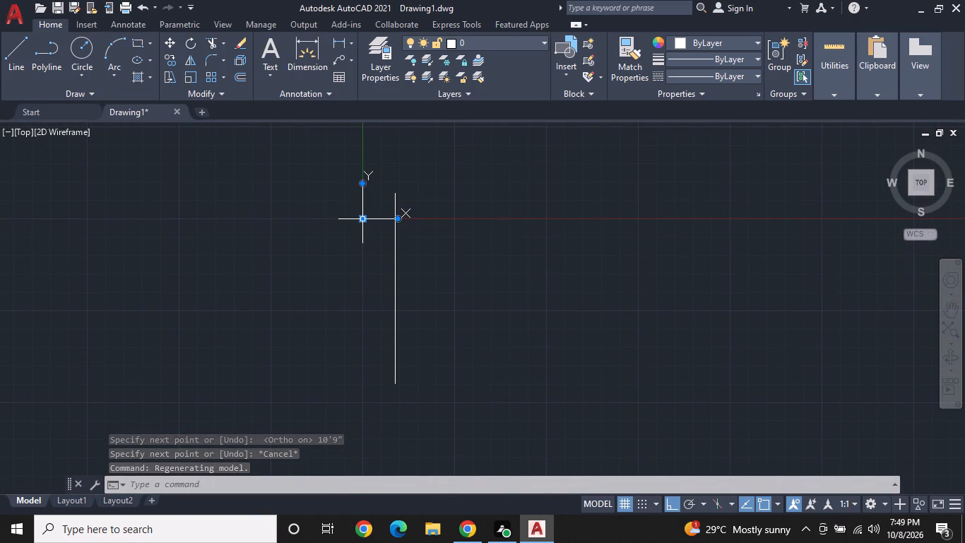
pyautogui.click(360, 216)
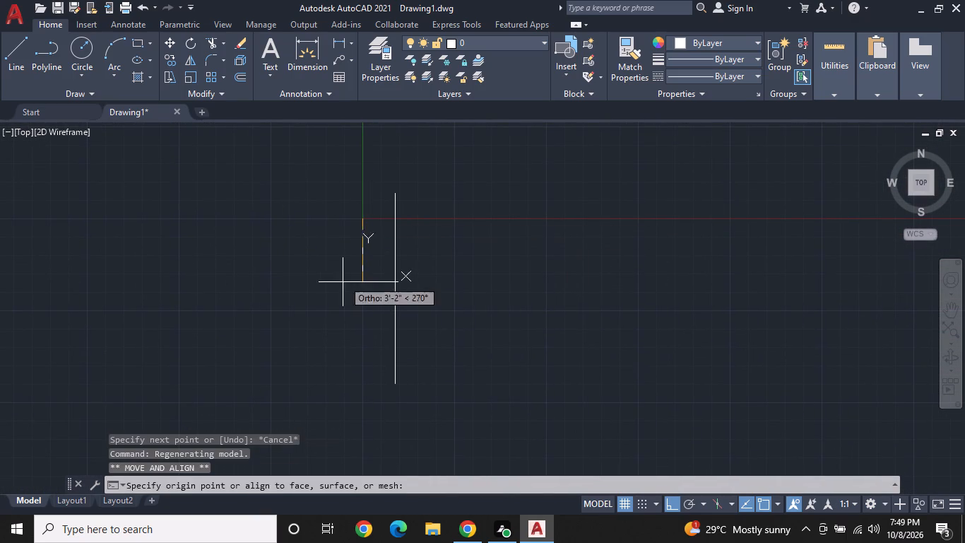
pyautogui.click(285, 409)
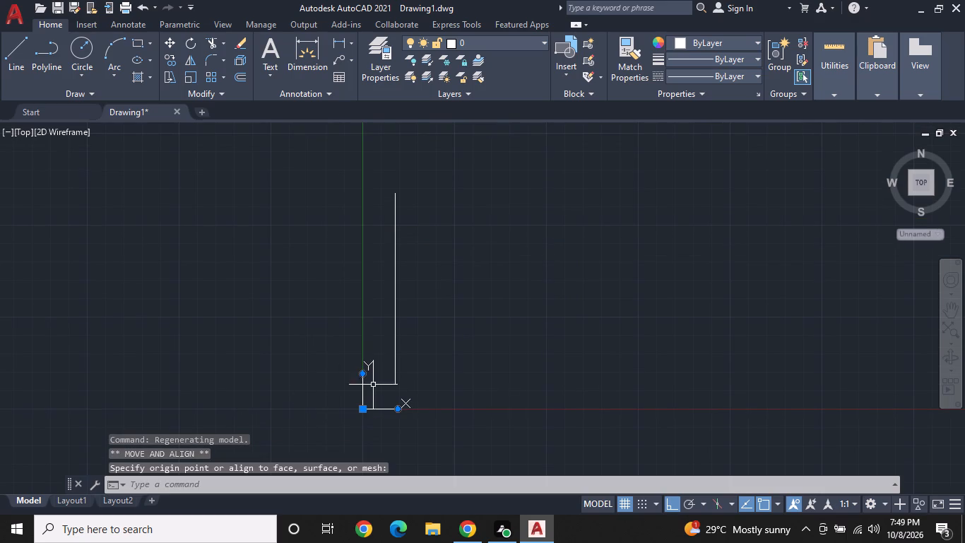
pyautogui.moveTo(594, 389); pyautogui.dragTo(396, 406, button='middle')
pyautogui.scroll(1, 372, 371)
pyautogui.moveTo(375, 366); pyautogui.dragTo(570, 358, button='middle')
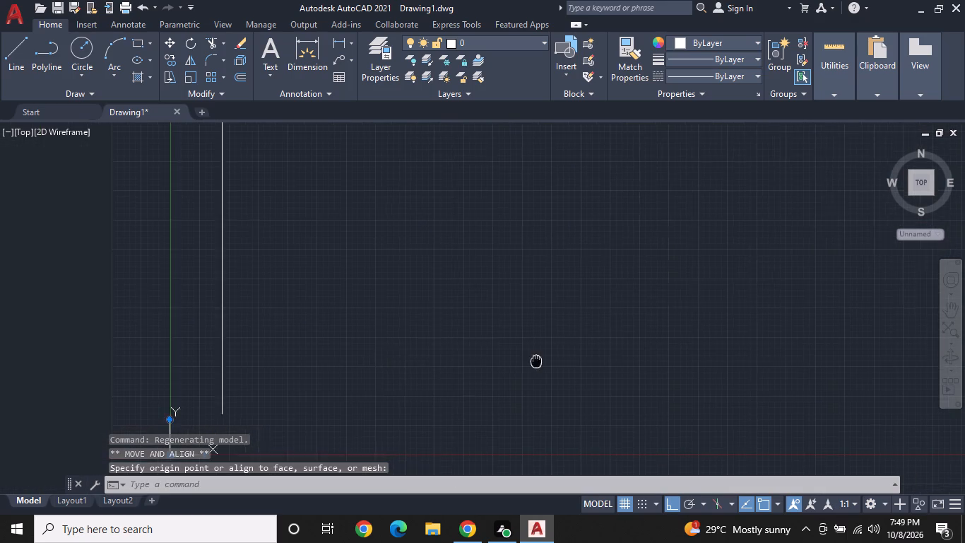
pyautogui.moveTo(570, 358); pyautogui.dragTo(590, 356, button='middle')
pyautogui.moveTo(500, 325); pyautogui.dragTo(525, 350, button='middle')
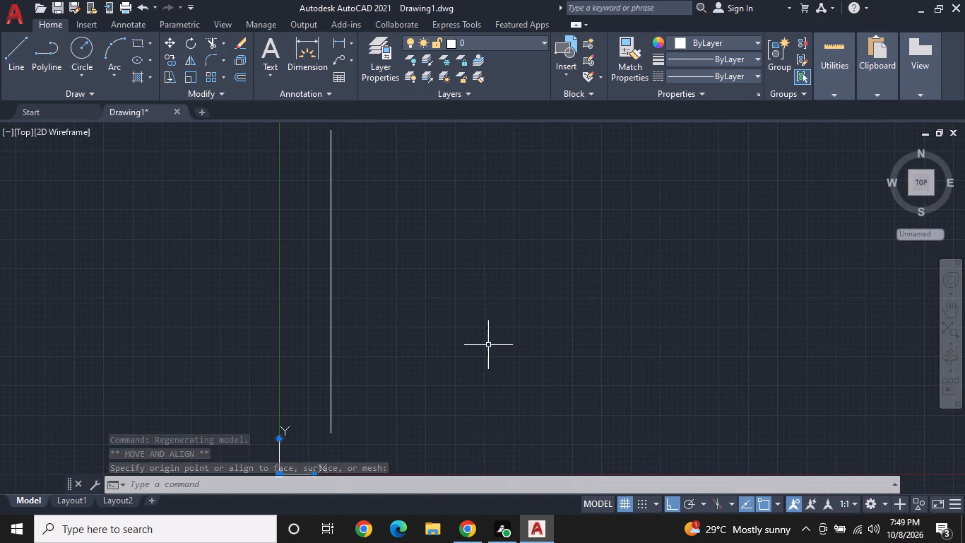
pyautogui.press('Escape')
# Complete the room rectangle with lines from the vertical line's lower end: 12'4" bottom side, right side, and top side back to its upper end.
pyautogui.press('l')
pyautogui.press('space')
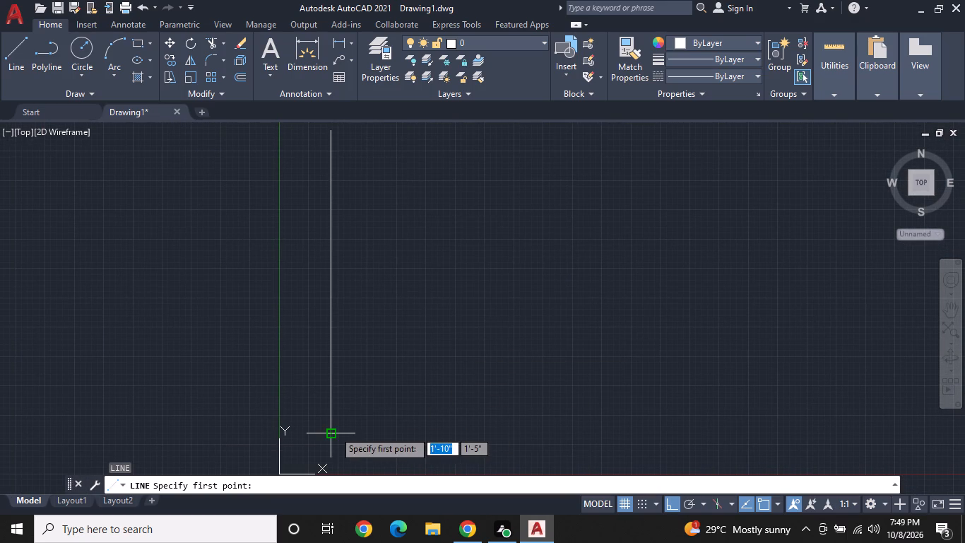
pyautogui.click(333, 431)
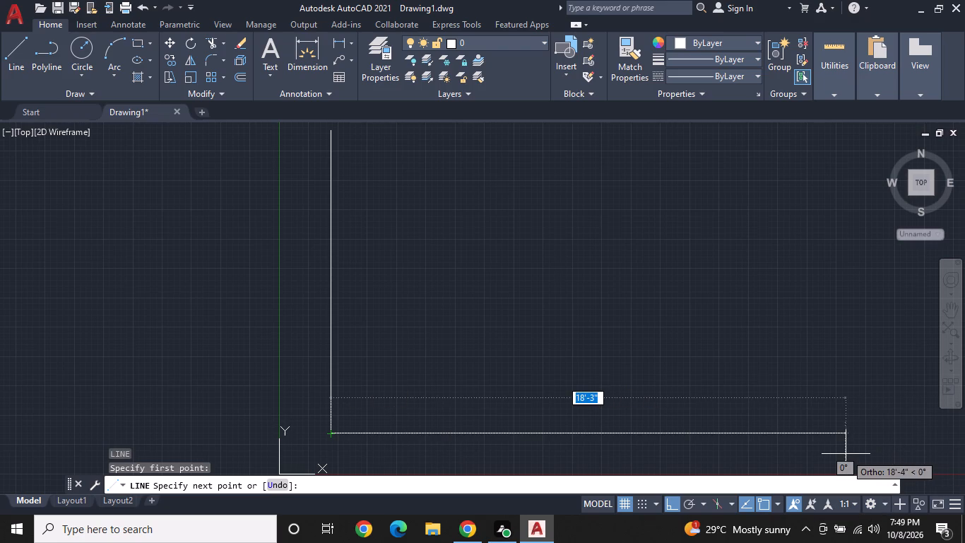
pyautogui.write('12\'4"')
pyautogui.press('Return')
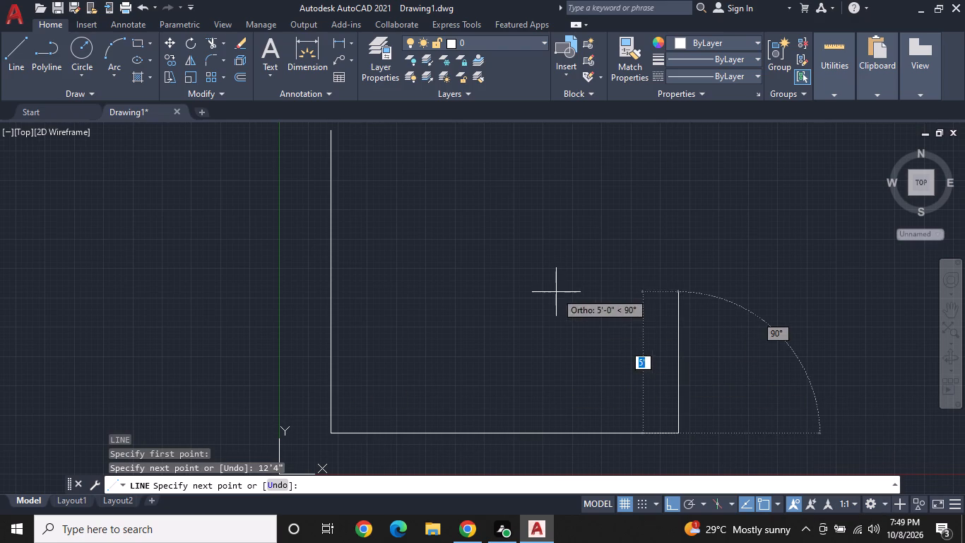
pyautogui.moveTo(603, 173); pyautogui.dragTo(557, 281, button='middle')
pyautogui.middleClick(557, 281)
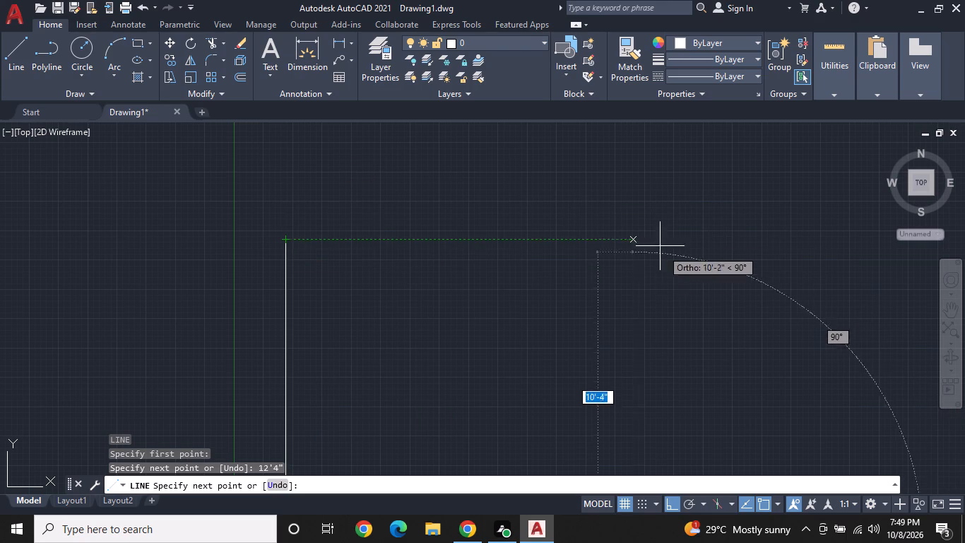
pyautogui.click(632, 238)
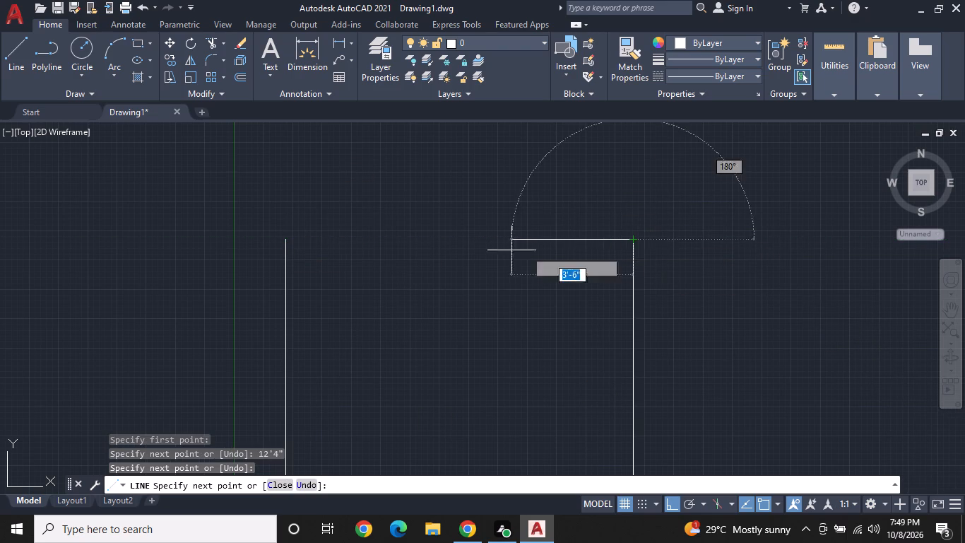
pyautogui.click(286, 243)
pyautogui.press('Escape')
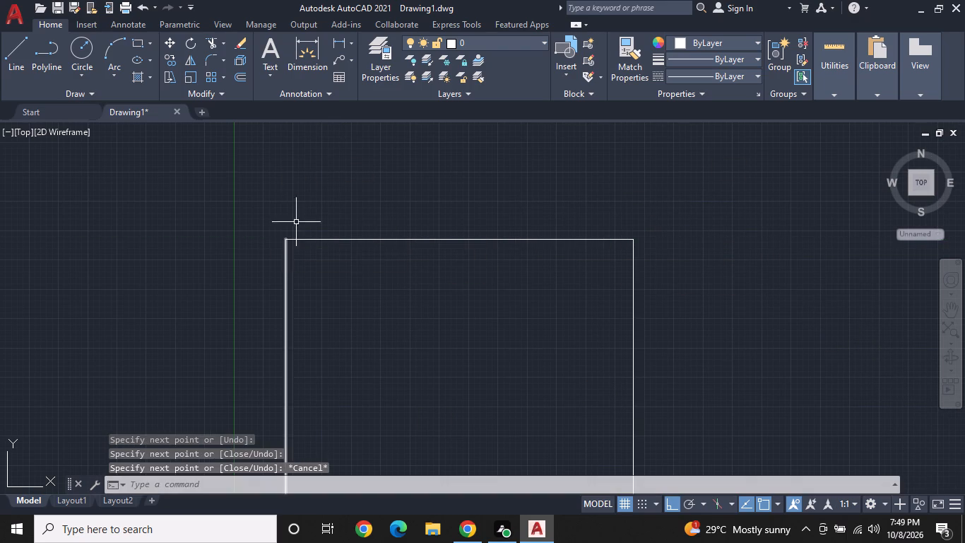
# Offset the room rectangle's top, left and bottom sides outward by 9".
pyautogui.click(238, 78)
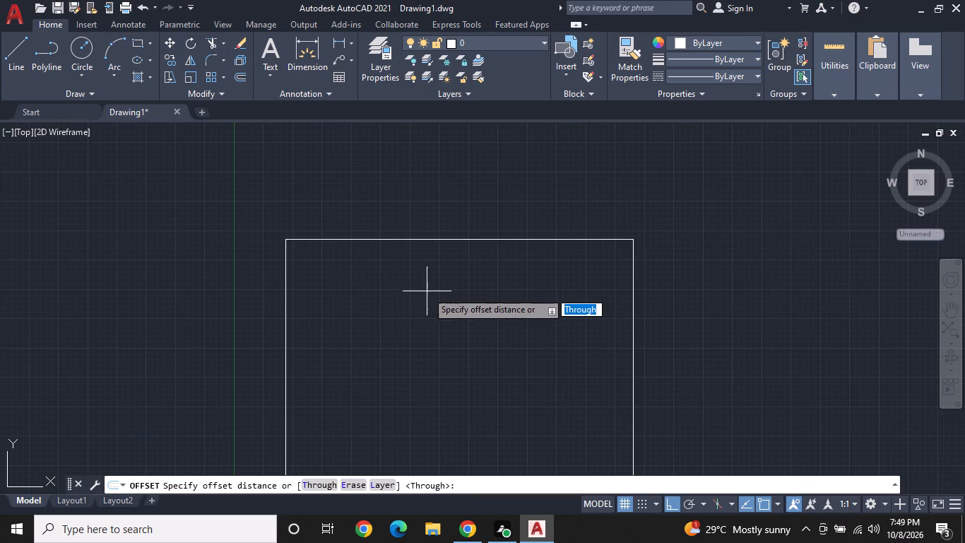
pyautogui.press('9')
pyautogui.hotkey('shift', '"')
pyautogui.press('Return')
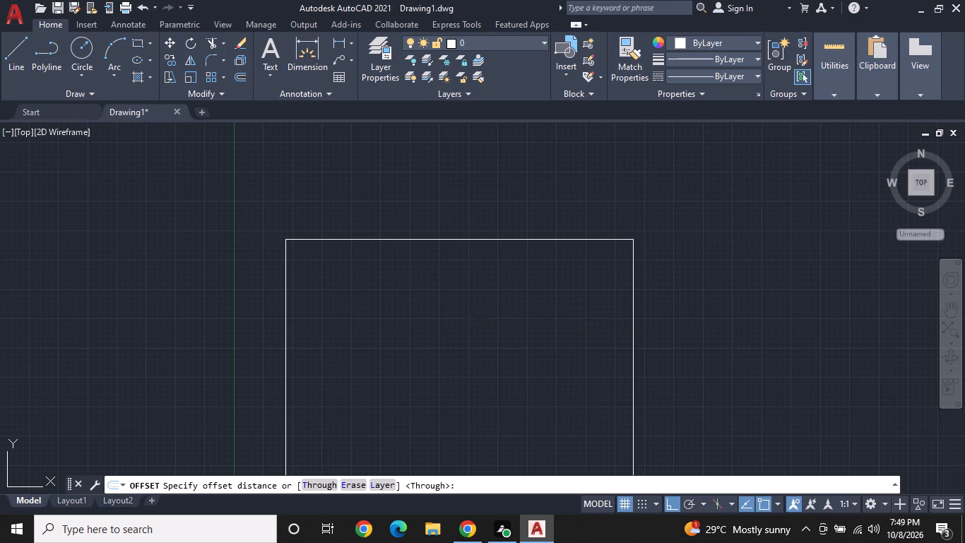
pyautogui.click(475, 238)
pyautogui.click(480, 199)
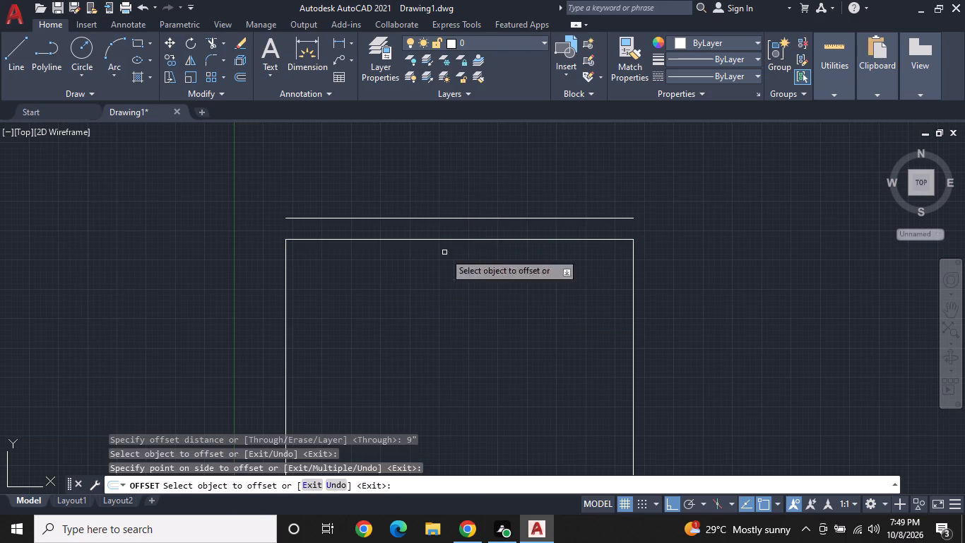
pyautogui.click(286, 285)
pyautogui.click(261, 290)
pyautogui.moveTo(522, 317); pyautogui.dragTo(515, 201, button='middle')
pyautogui.scroll(-1, 516, 200)
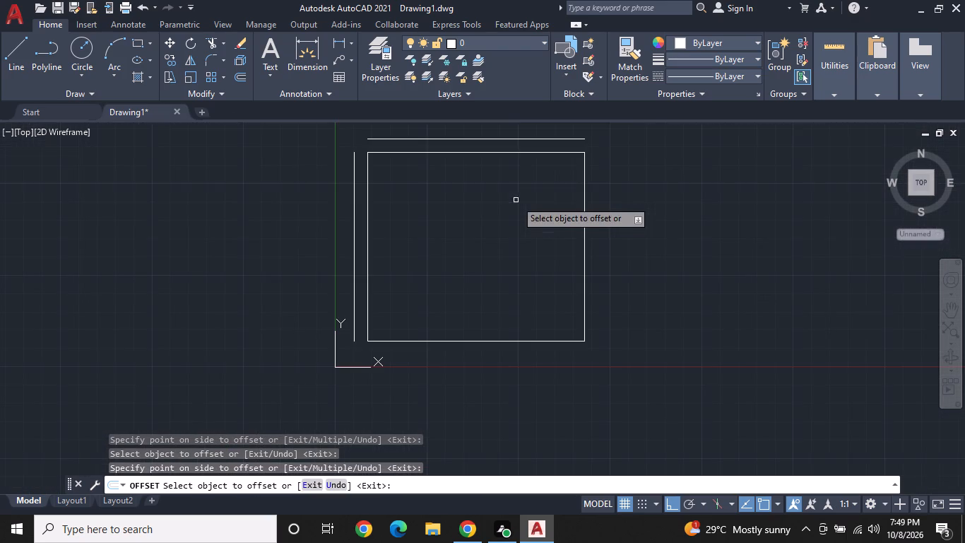
pyautogui.moveTo(513, 247); pyautogui.dragTo(475, 270, button='middle')
pyautogui.middleClick(473, 269)
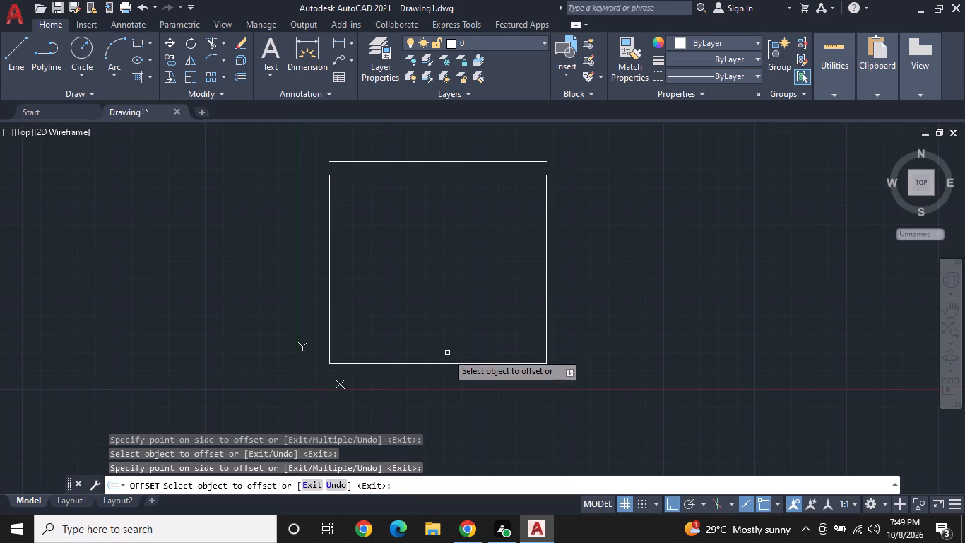
pyautogui.click(463, 363)
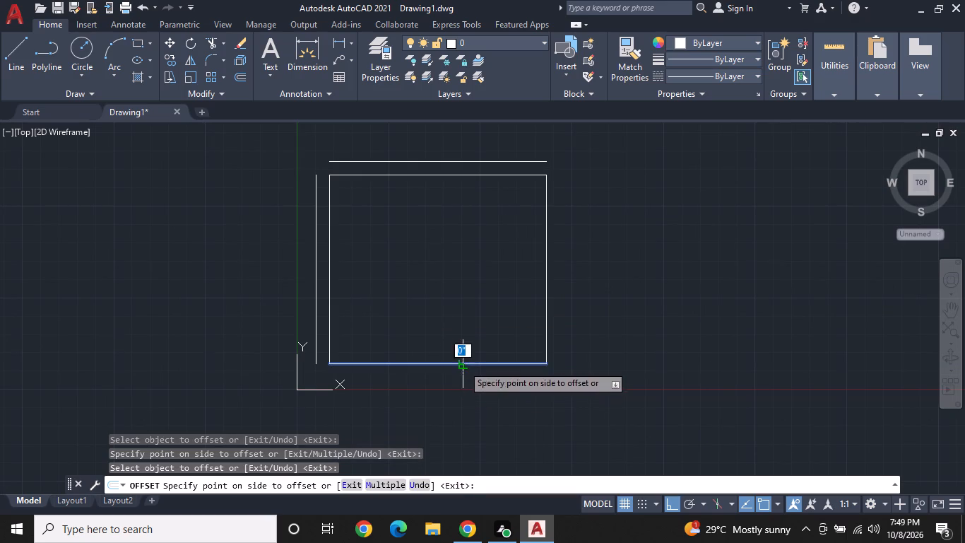
pyautogui.click(452, 396)
# Offset the room rectangle's right side outward by 7".
pyautogui.moveTo(535, 343); pyautogui.dragTo(507, 313, button='middle')
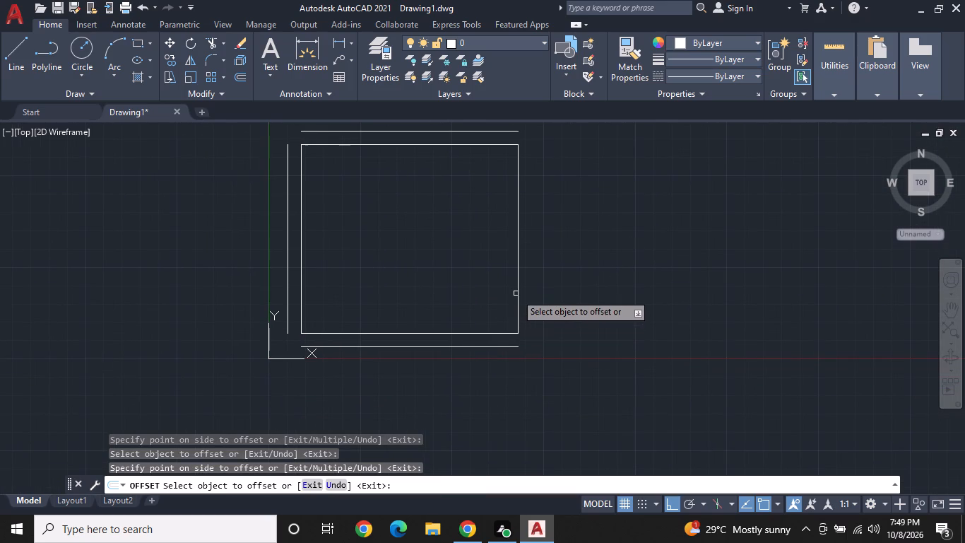
pyautogui.click(517, 288)
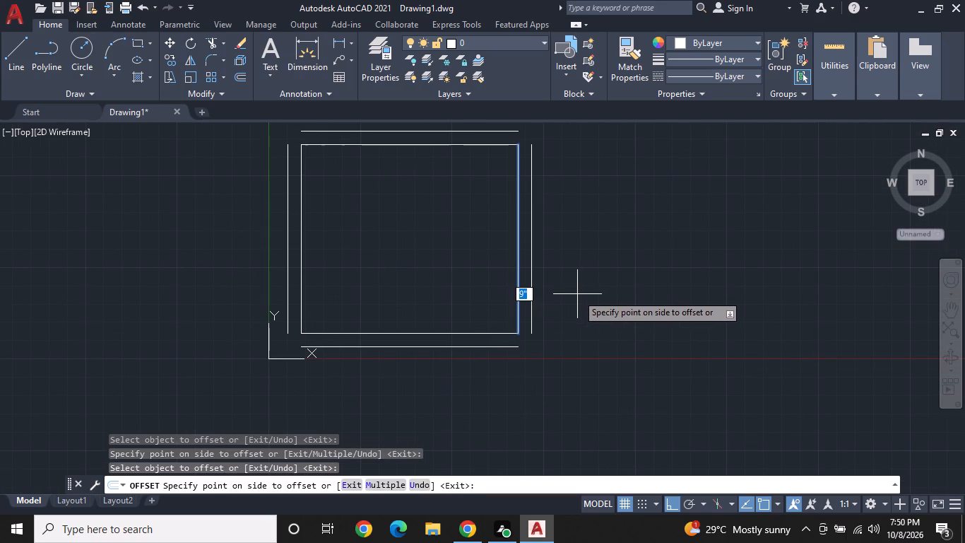
pyautogui.press('BackSpace')
pyautogui.write('7"')
pyautogui.press('Return')
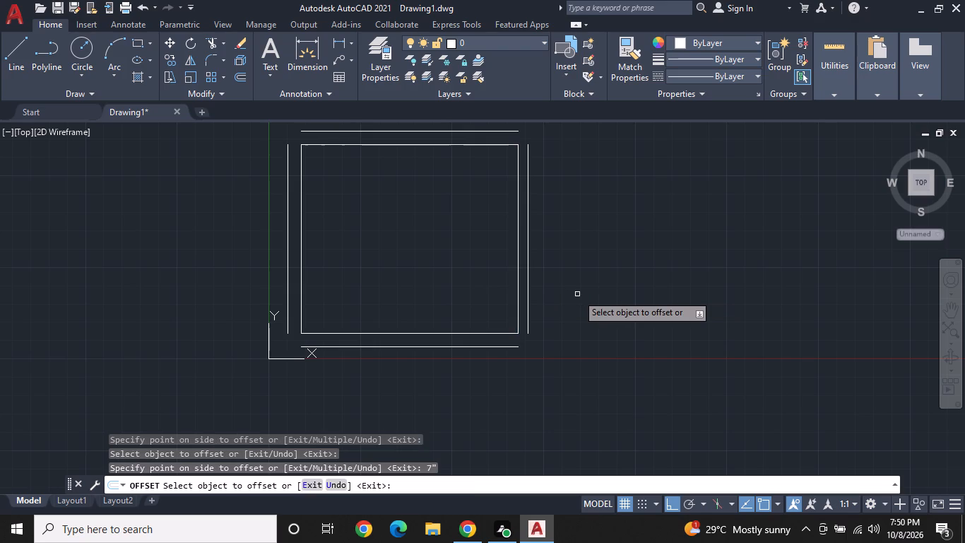
pyautogui.moveTo(558, 247); pyautogui.dragTo(437, 306, button='middle')
pyautogui.middleClick(430, 308)
pyautogui.press('Escape')
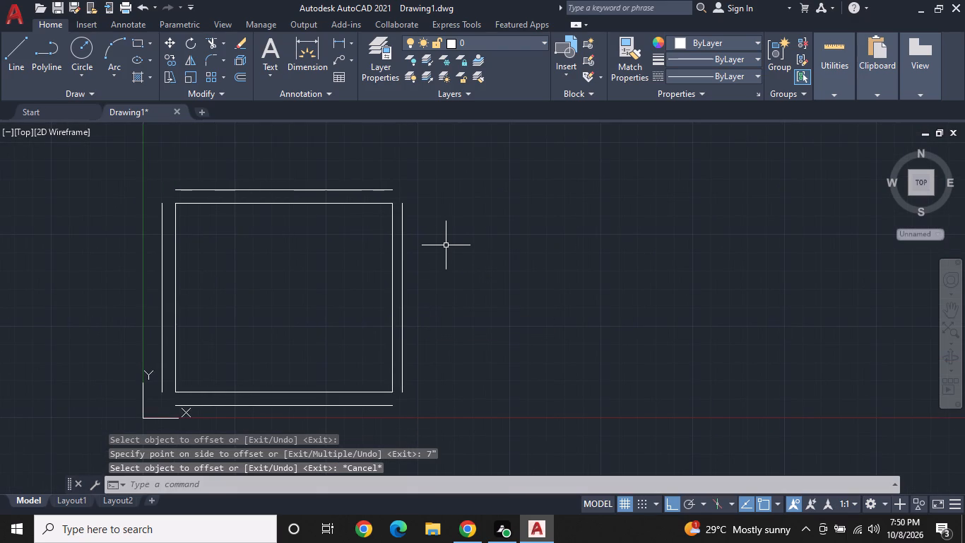
# From the upper end of the 7" offset line, draw a line 12' to the right, continued 11'4" downward.
pyautogui.write('L')
pyautogui.press('space')
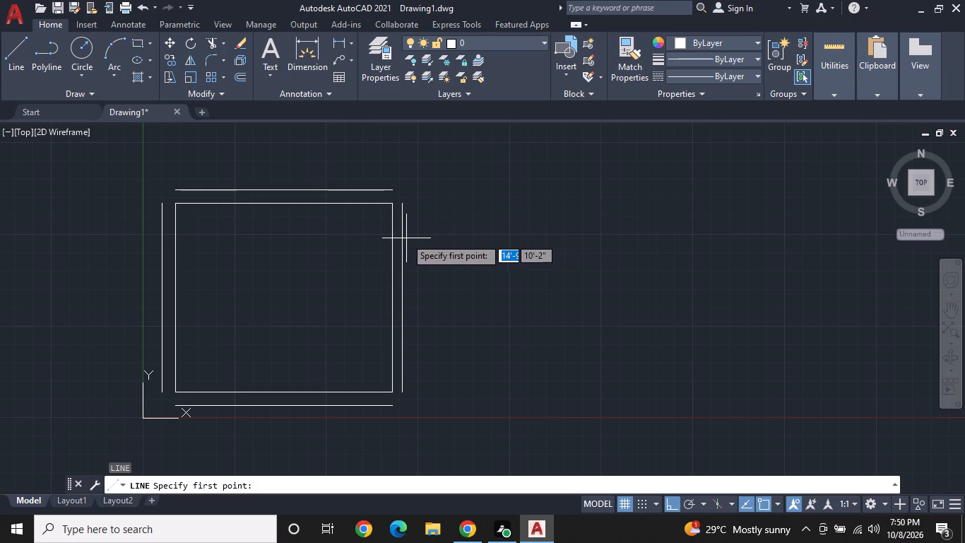
pyautogui.click(405, 204)
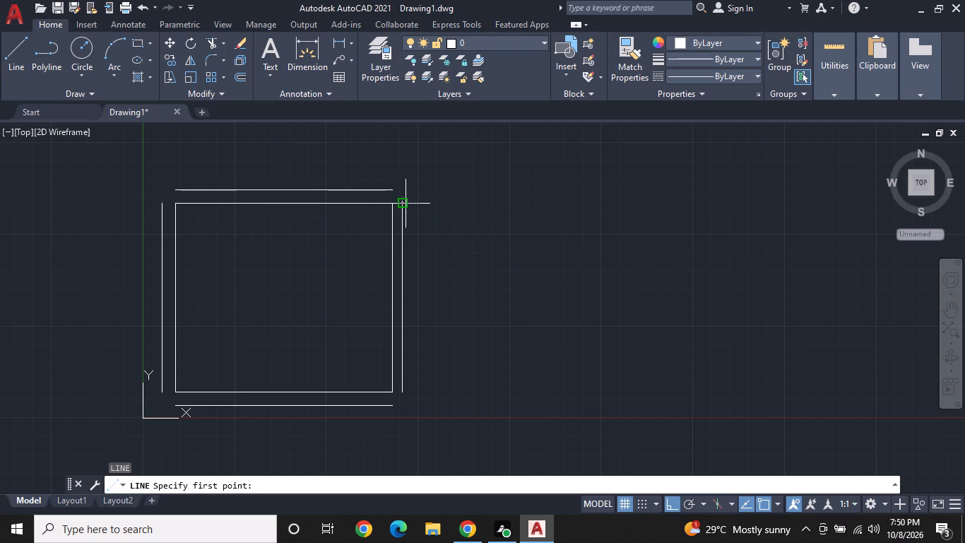
pyautogui.write("12'")
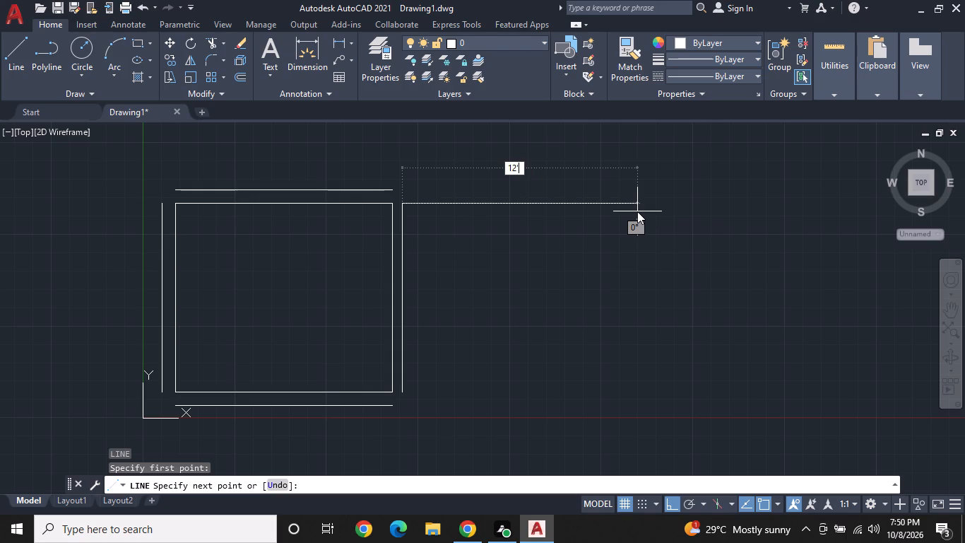
pyautogui.press('Return')
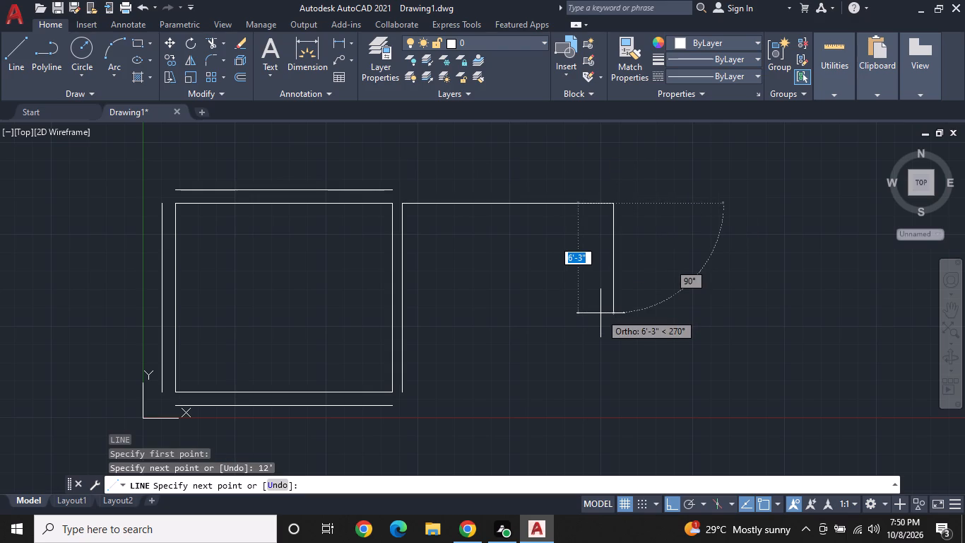
pyautogui.write('11\'4"')
pyautogui.press('Return')
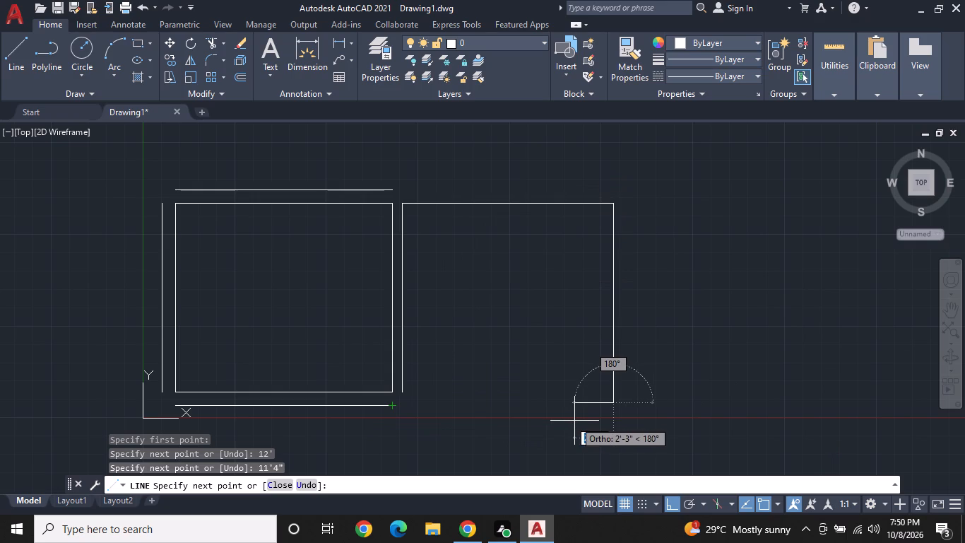
# Continue the line 7" to the right and 11'4" back up to form the second room's right wall.
pyautogui.scroll(-1, 574, 421)
pyautogui.moveTo(572, 419); pyautogui.dragTo(567, 383, button='middle')
pyautogui.scroll(1, 567, 382)
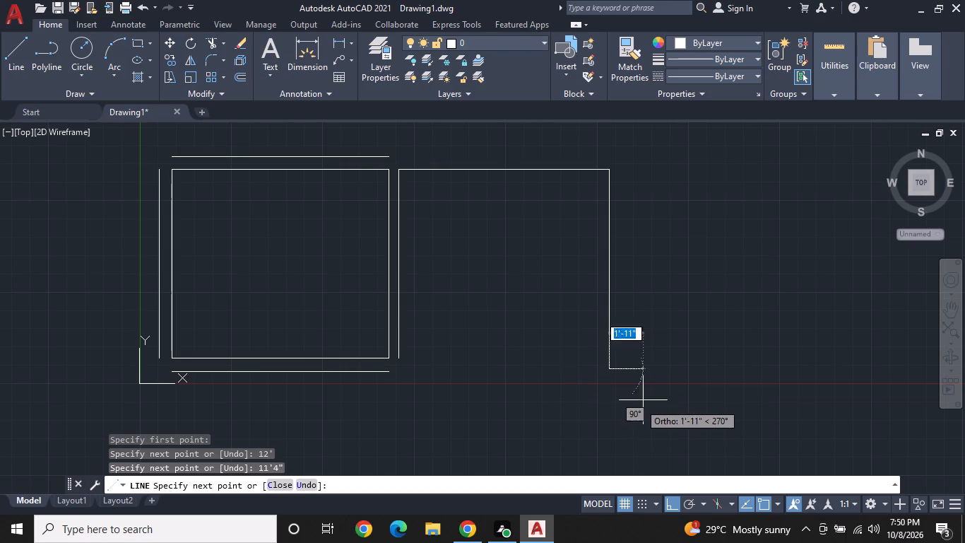
pyautogui.write('7"')
pyautogui.press('Return')
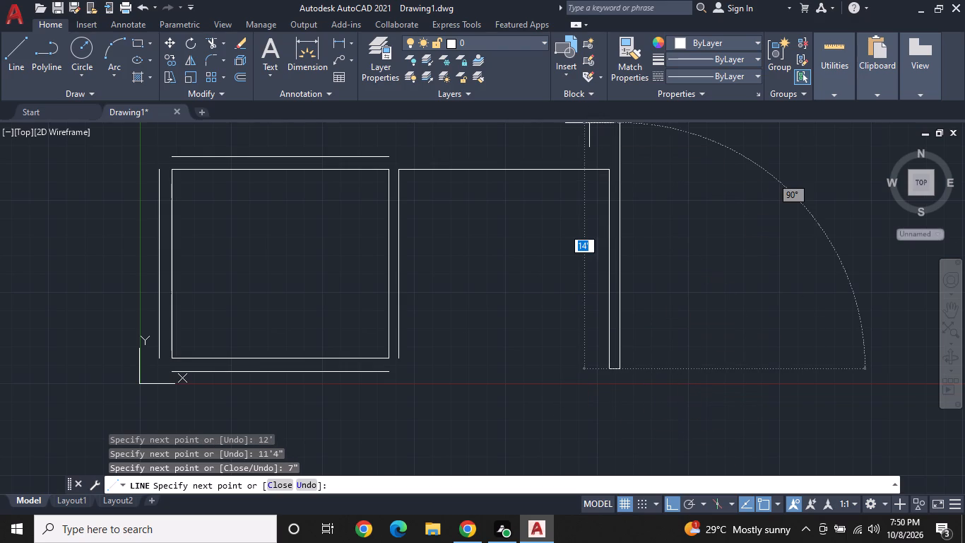
pyautogui.write('11\'4"')
pyautogui.press('Return')
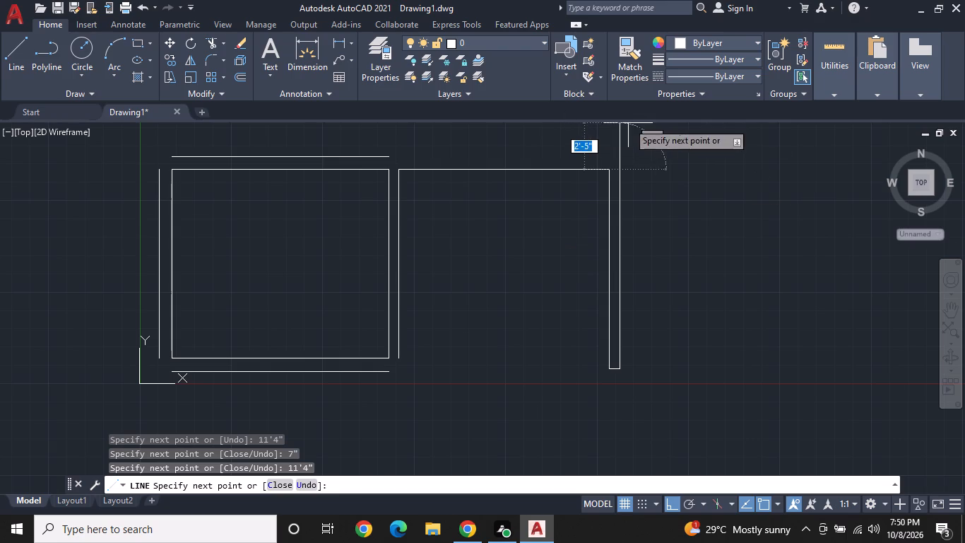
# Continue the line for the third room: 11' to the right and 11'10" downward.
pyautogui.moveTo(774, 168); pyautogui.dragTo(507, 211, button='middle')
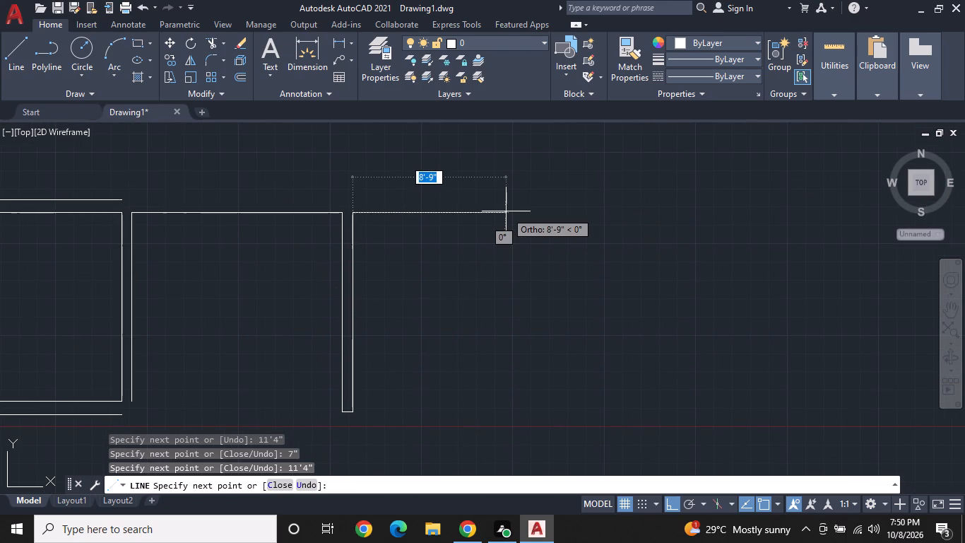
pyautogui.write("11'")
pyautogui.press('Return')
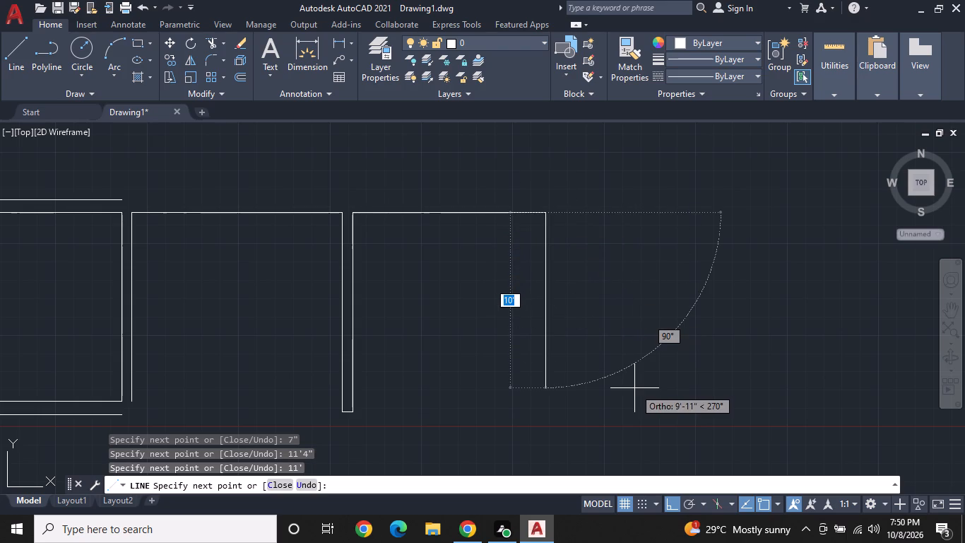
pyautogui.write('11\'10"')
pyautogui.press('Return')
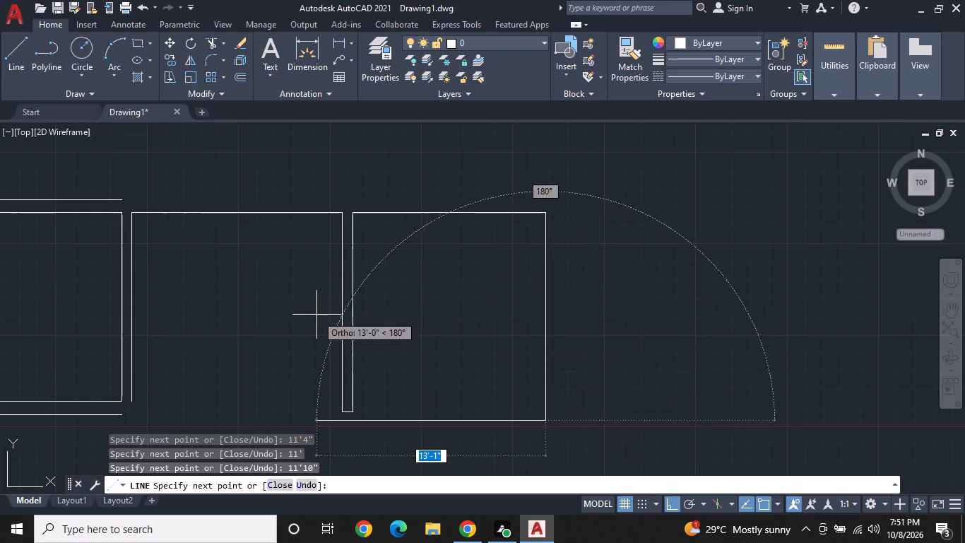
# Continue the line as a 3" thick partition: 6'6" to the left, 3" down, and 6'6" back to the right.
pyautogui.moveTo(422, 332); pyautogui.dragTo(427, 271, button='middle')
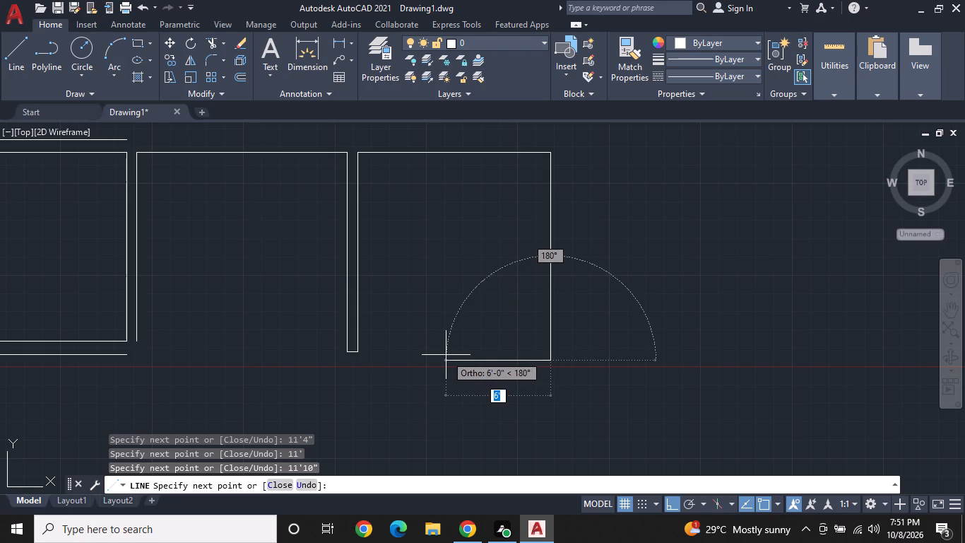
pyautogui.write('6\'6"')
pyautogui.press('Return')
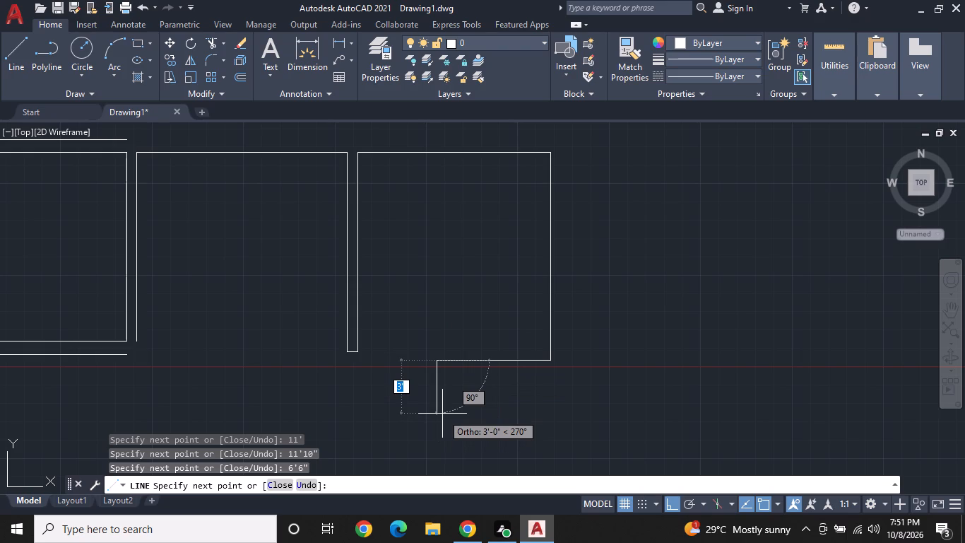
pyautogui.write('3"')
pyautogui.press('Return')
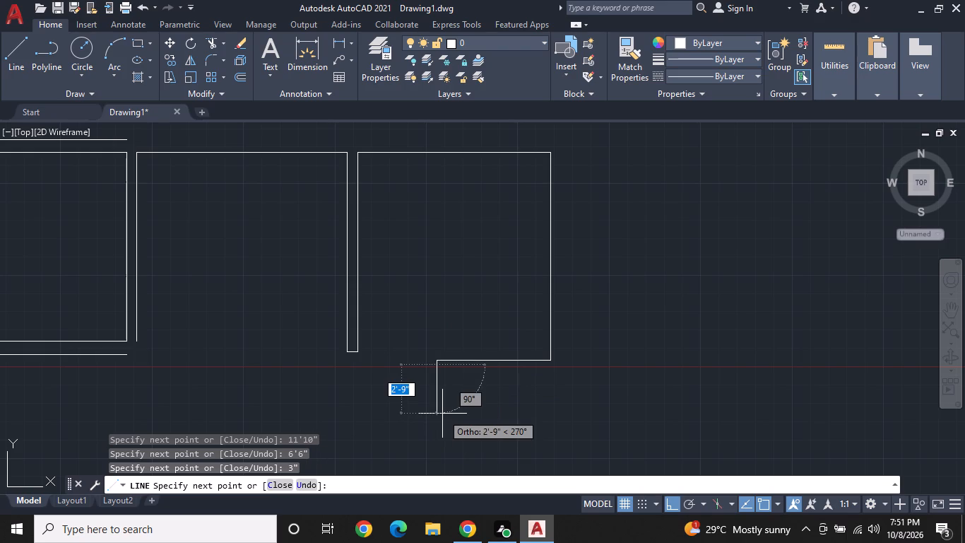
pyautogui.write('6\'6"')
pyautogui.press('Return')
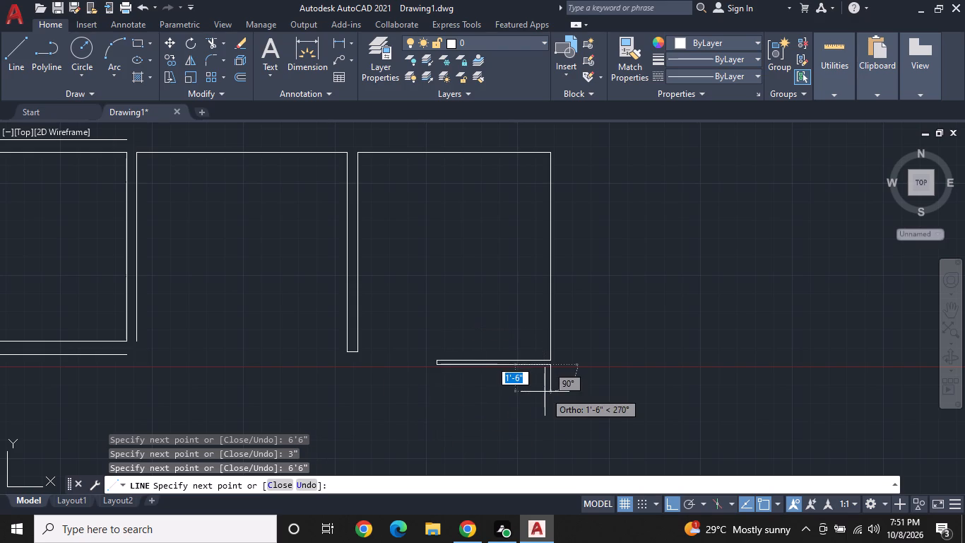
# Outline the small room below the partition: 6' down, 6'6" left, and about 2'7" up, ending the line there.
pyautogui.moveTo(557, 401); pyautogui.dragTo(541, 284, button='middle')
pyautogui.write("6'")
pyautogui.press('Return')
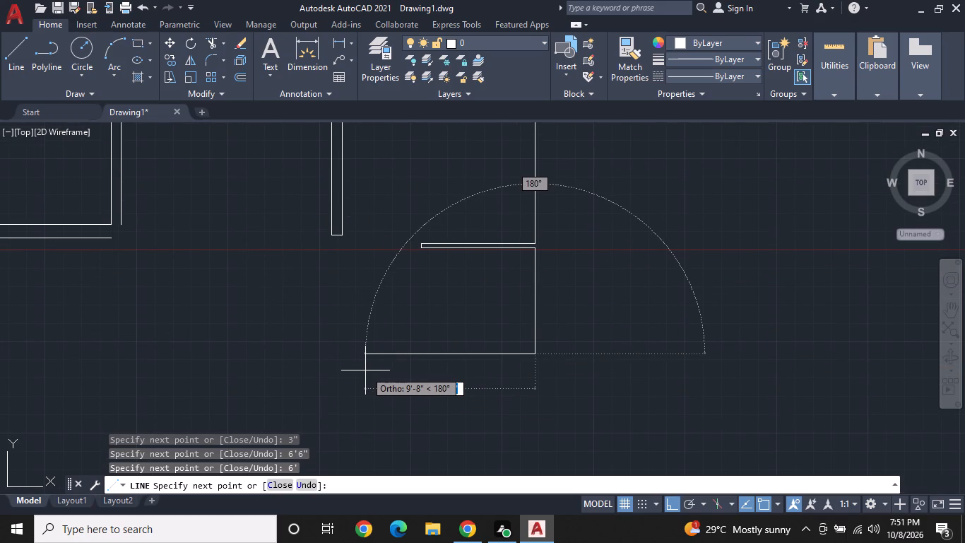
pyautogui.write('6\'6"')
pyautogui.press('Return')
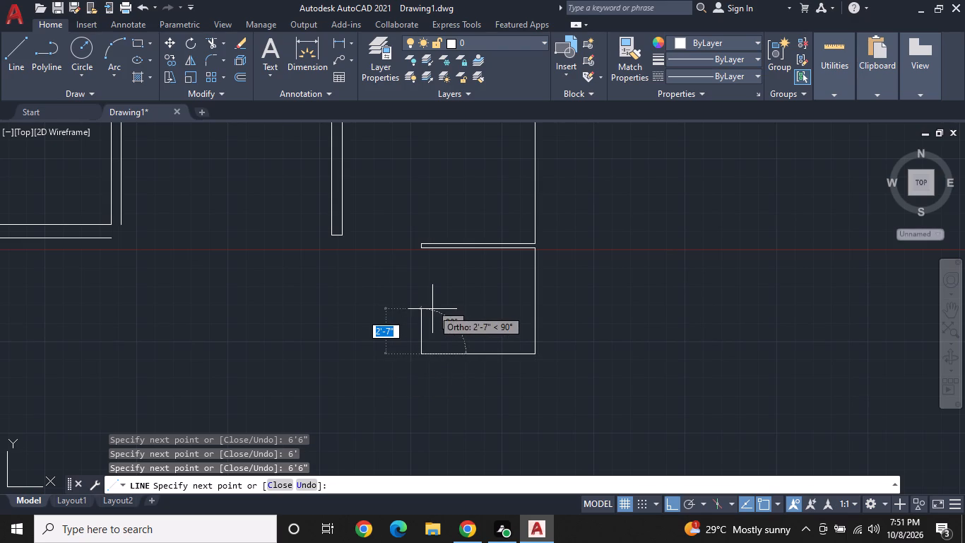
pyautogui.scroll(1, 423, 308)
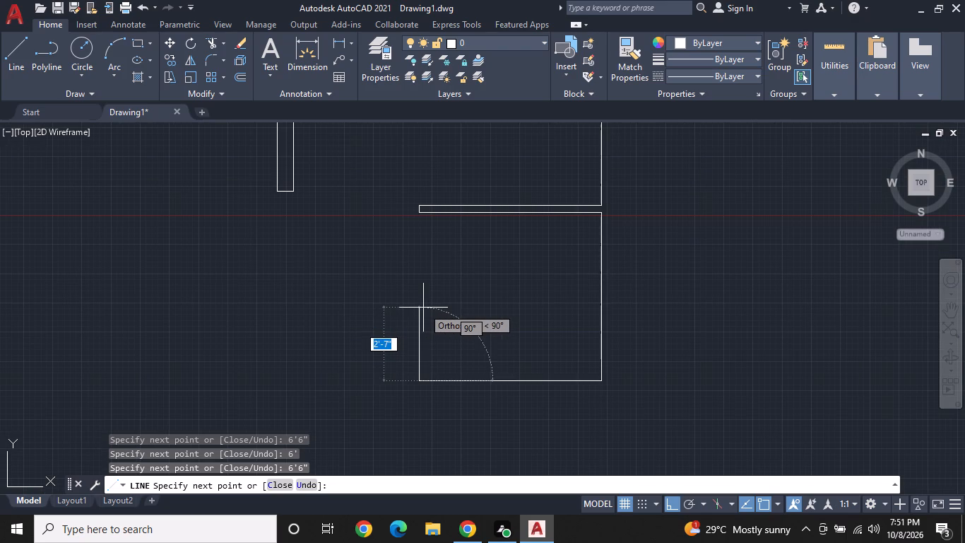
pyautogui.click(421, 305)
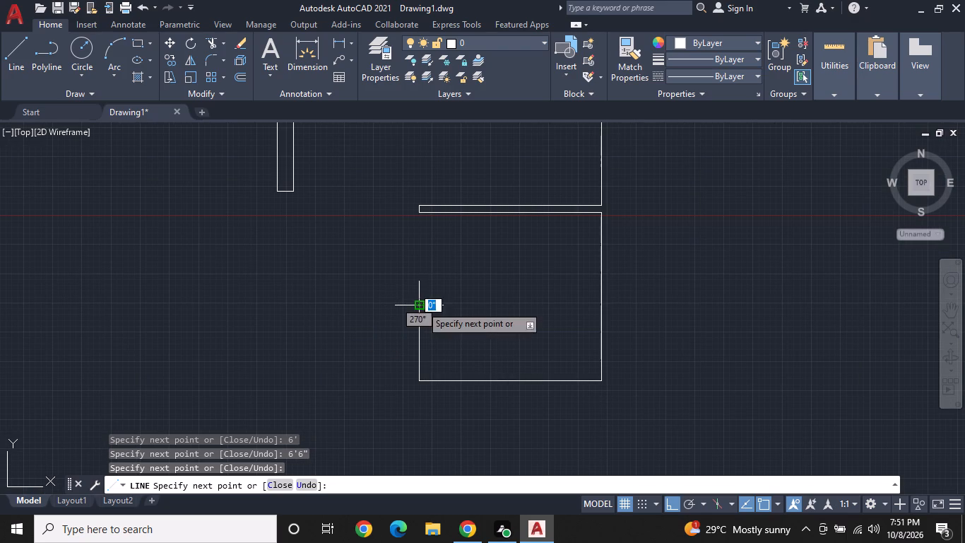
pyautogui.press('Escape')
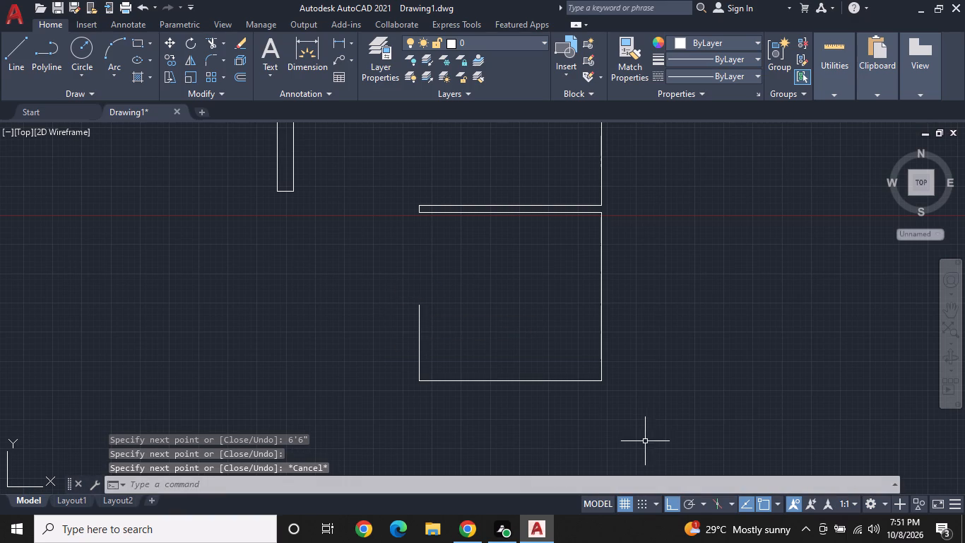
# Offset the small room's bottom line 7" downward to form the wall's other face.
pyautogui.moveTo(638, 433); pyautogui.dragTo(611, 372, button='middle')
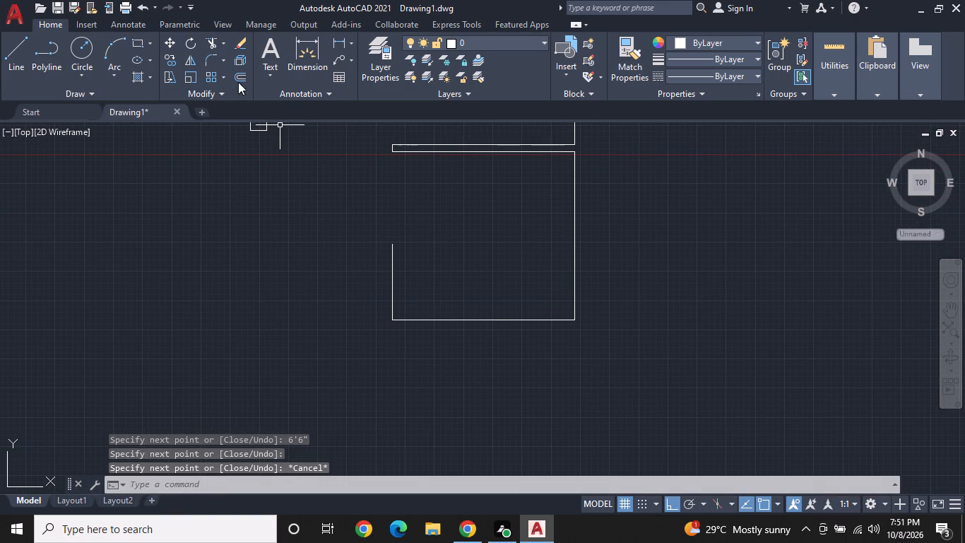
pyautogui.click(237, 77)
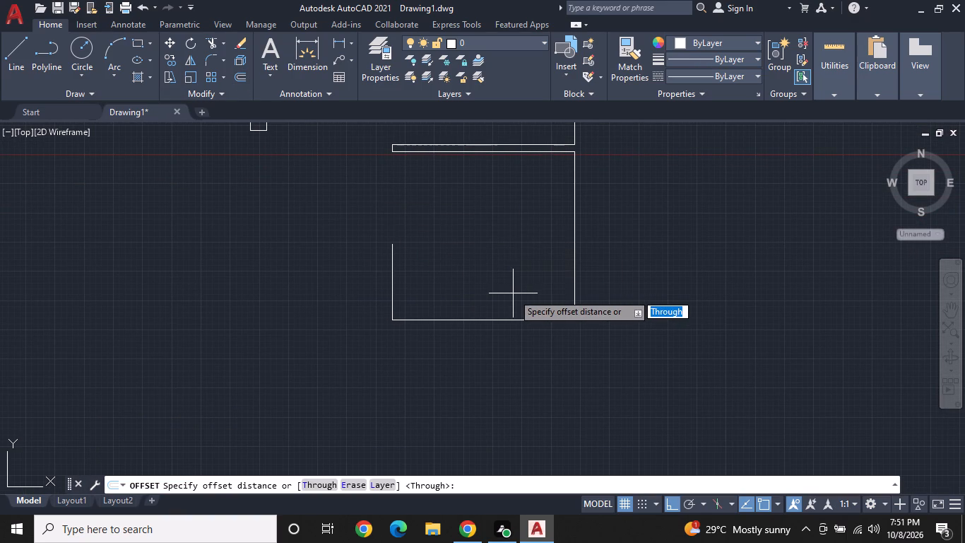
pyautogui.write('7"')
pyautogui.press('Return')
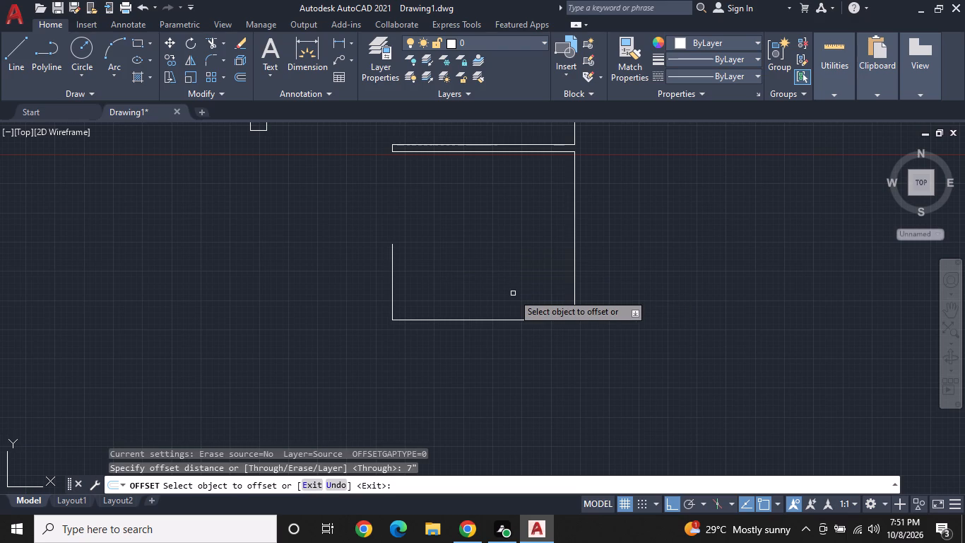
pyautogui.click(509, 322)
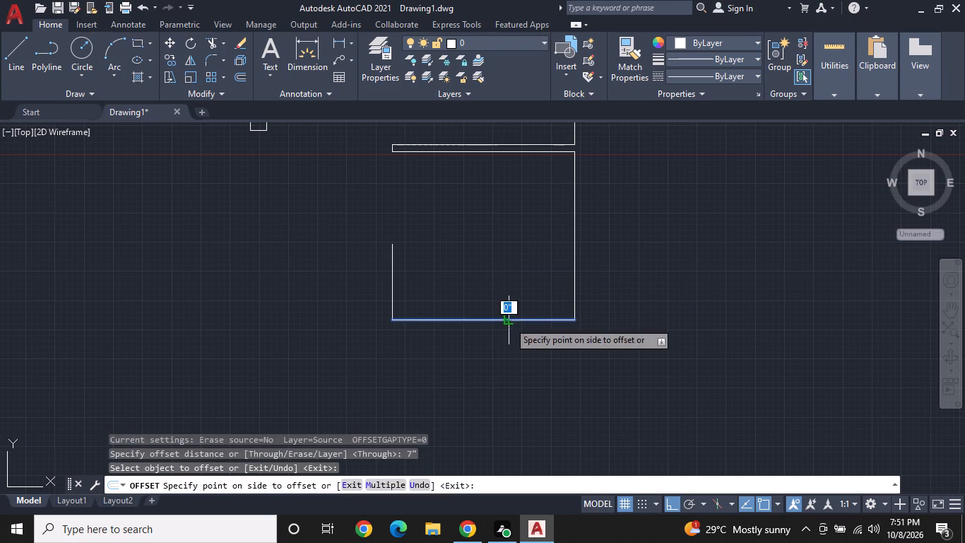
pyautogui.click(516, 366)
pyautogui.press('Escape')
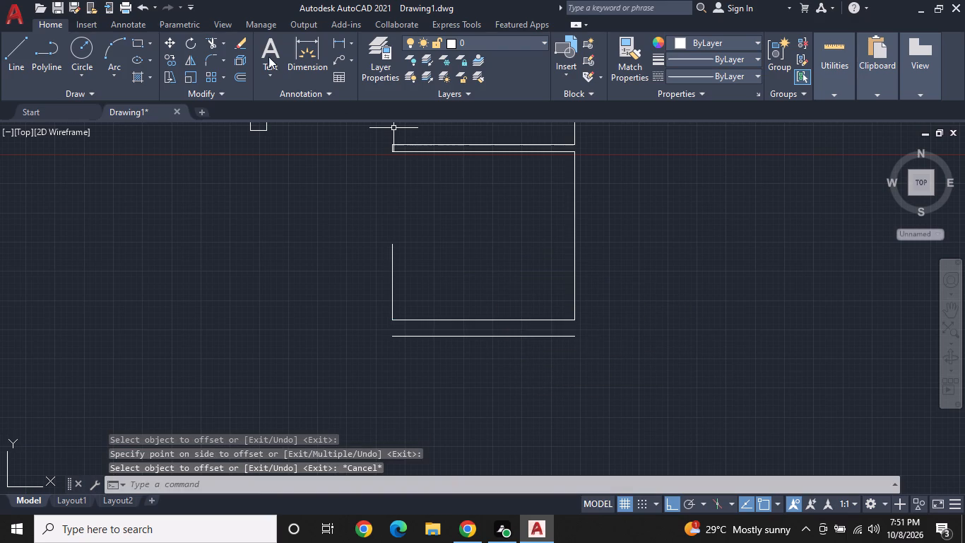
# Draw a line from the right end of the 7" offset line: 9'9" down and 11' to the left.
pyautogui.click(28, 44)
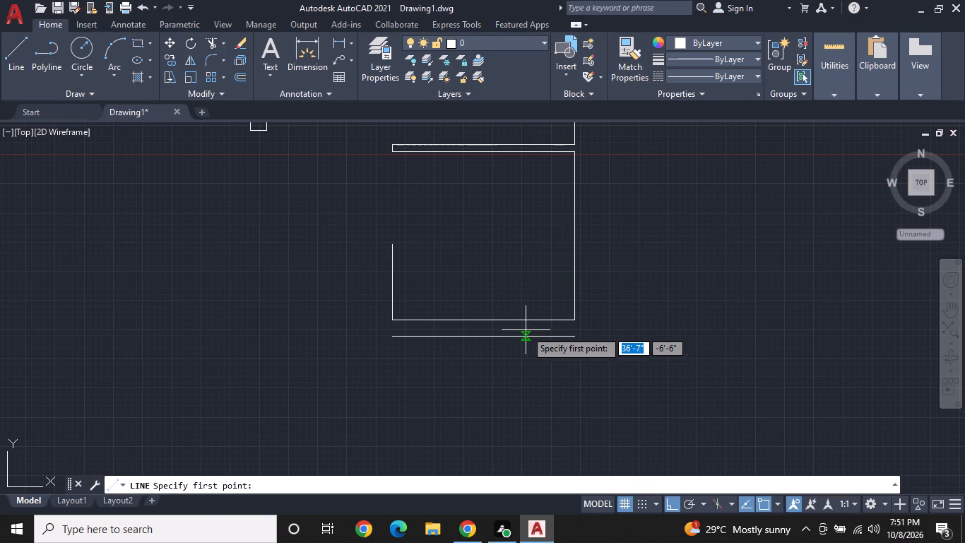
pyautogui.click(569, 334)
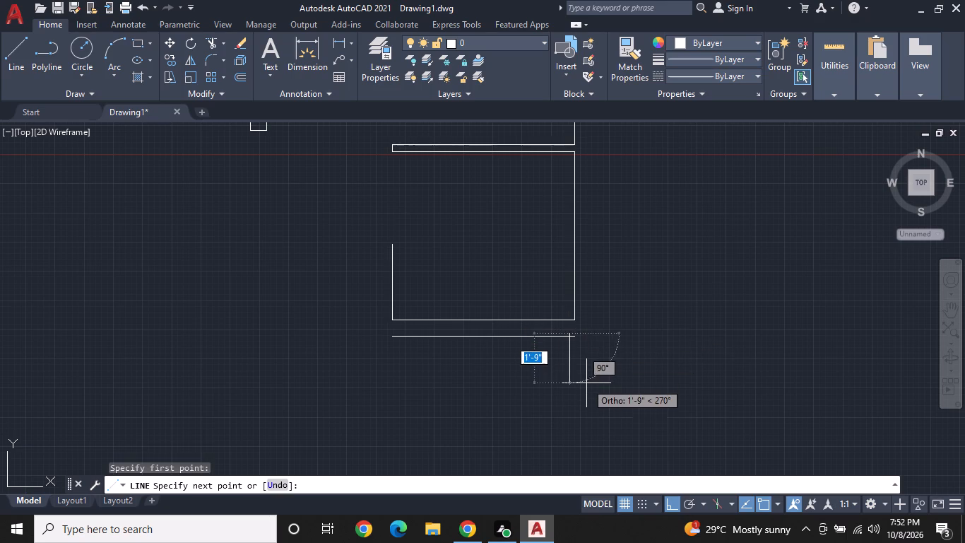
pyautogui.hotkey('ctrl', 'z')
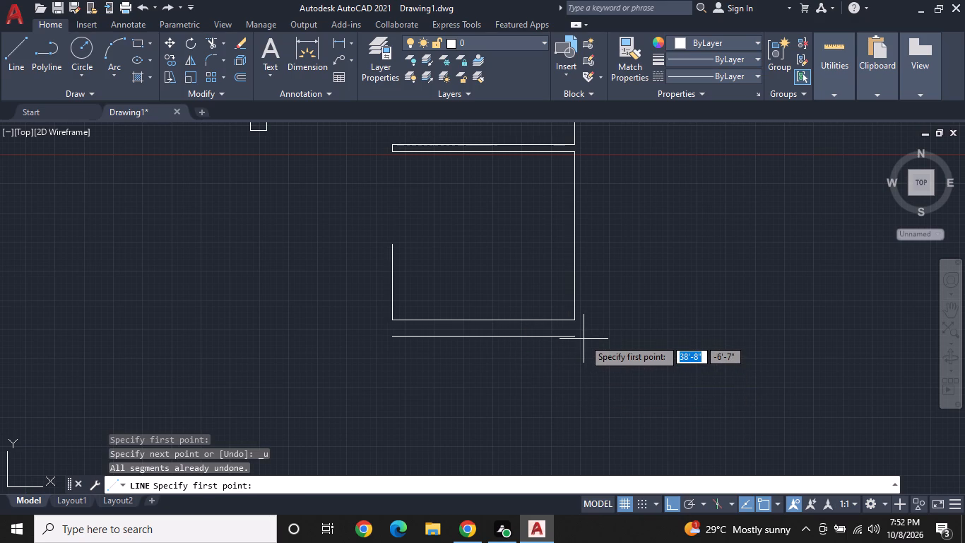
pyautogui.click(572, 335)
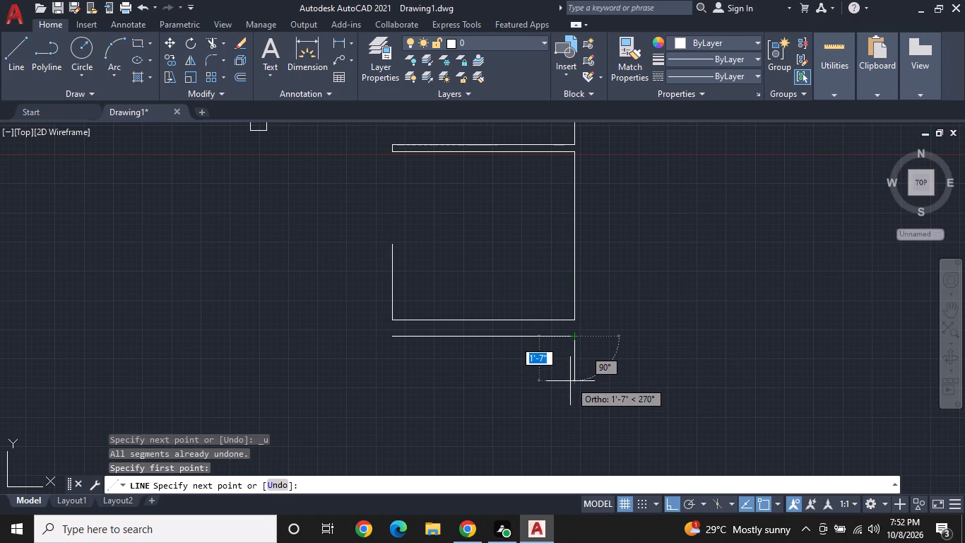
pyautogui.moveTo(570, 381); pyautogui.dragTo(562, 310, button='middle')
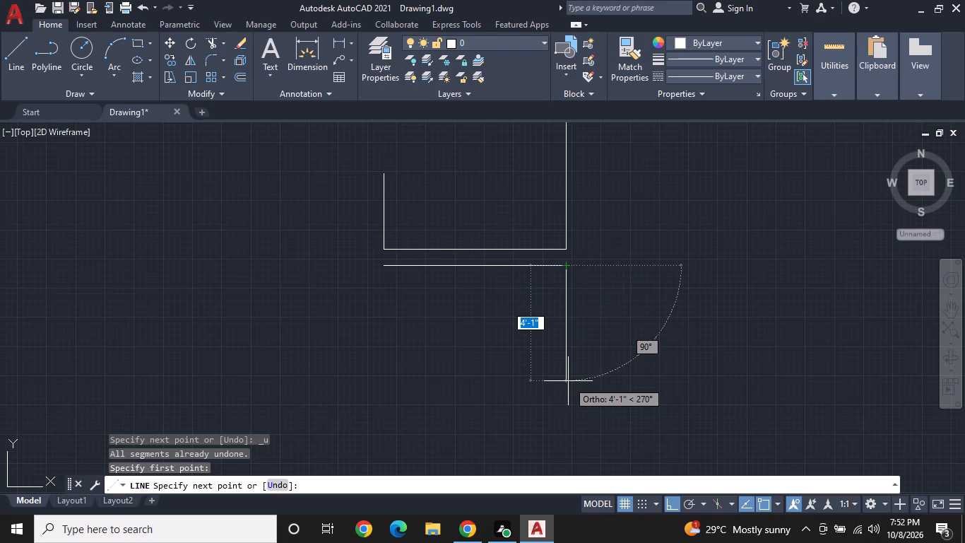
pyautogui.write('9\'9"')
pyautogui.press('Return')
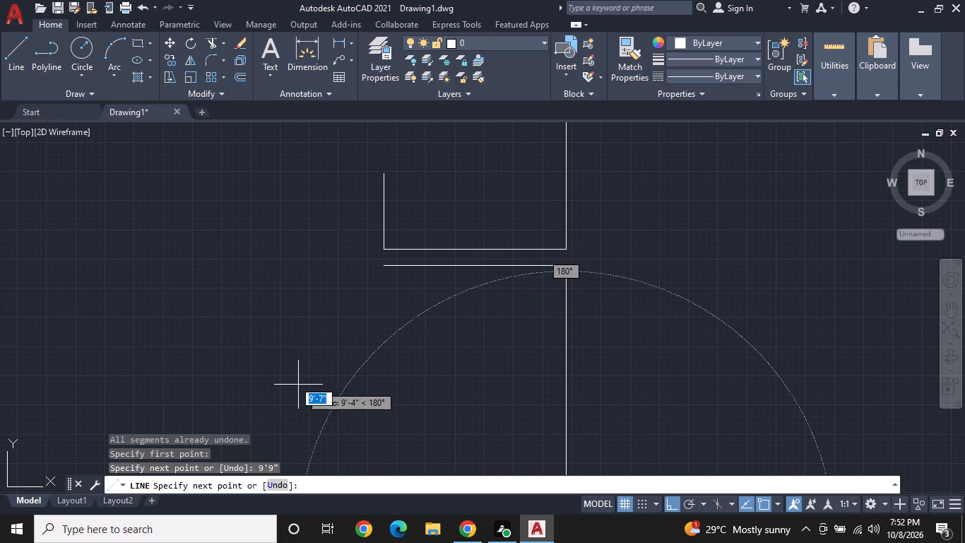
pyautogui.moveTo(296, 374); pyautogui.dragTo(307, 351, button='middle')
pyautogui.scroll(-1, 351, 310)
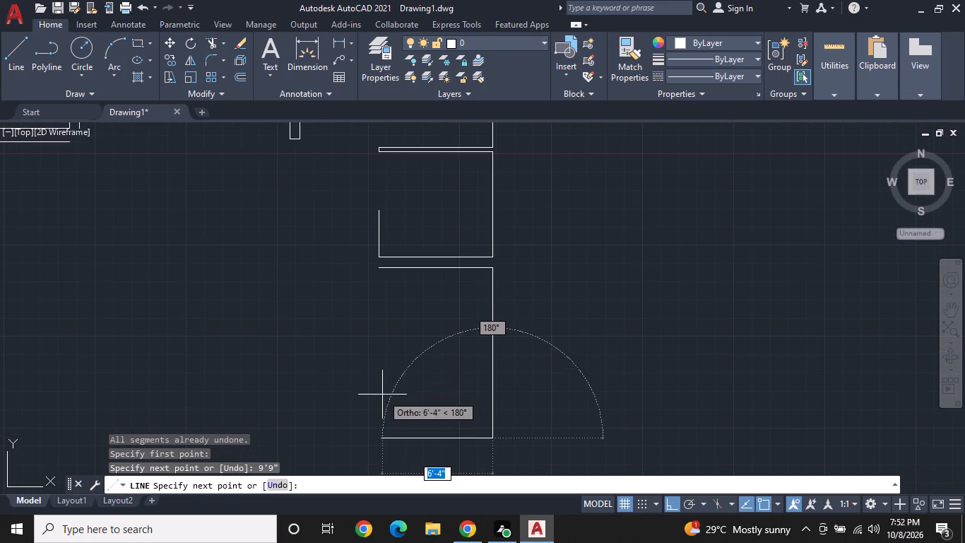
pyautogui.moveTo(381, 392); pyautogui.dragTo(372, 315, button='middle')
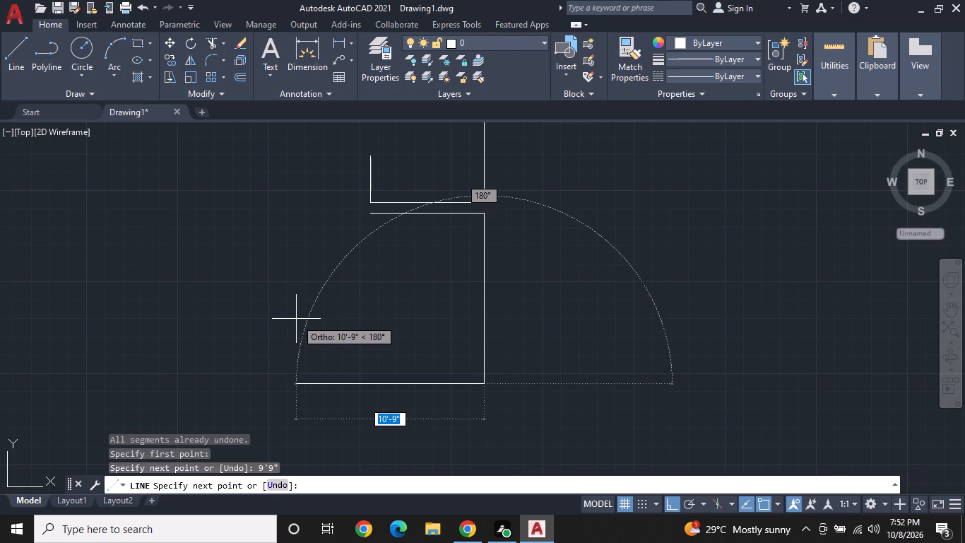
pyautogui.write("11'")
pyautogui.press('Return')
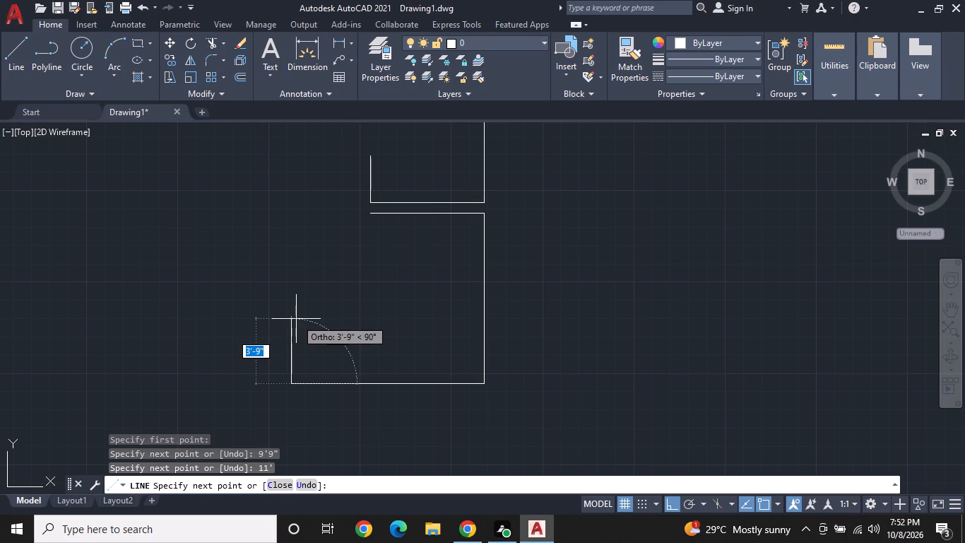
# Continue the line 9'9" up to the offset line's level, plus about 3'3" to the small room's left wall top, ending it there.
pyautogui.moveTo(277, 218); pyautogui.dragTo(283, 254, button='middle')
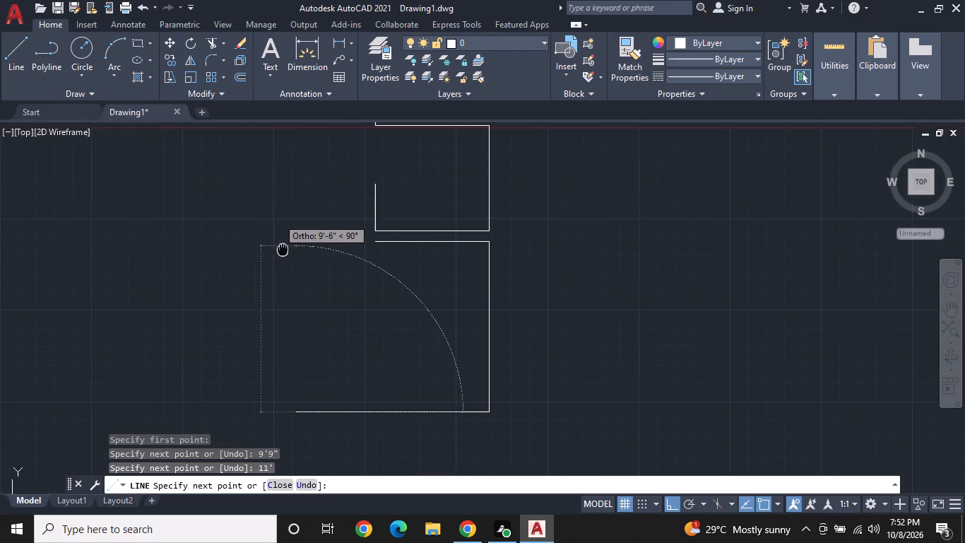
pyautogui.moveTo(283, 254); pyautogui.dragTo(283, 260, button='middle')
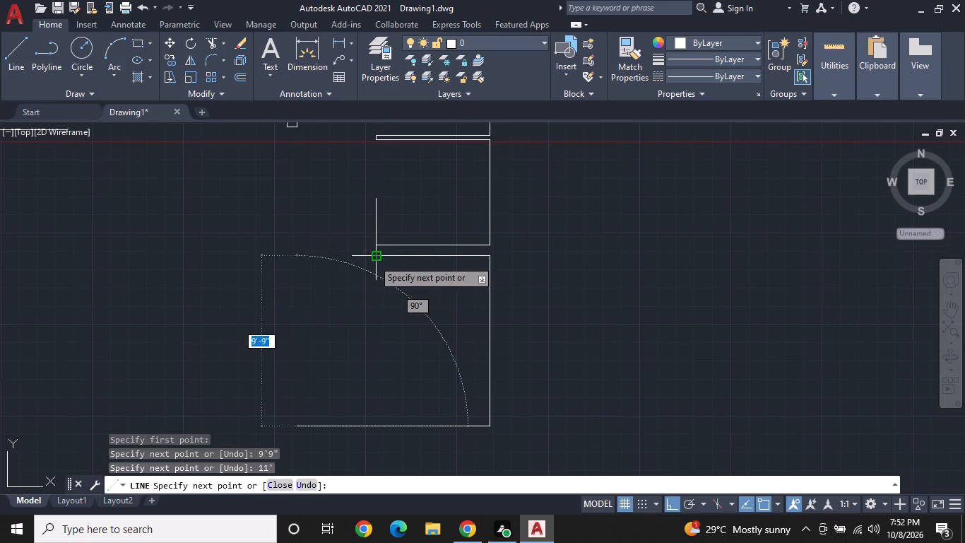
pyautogui.click(295, 255)
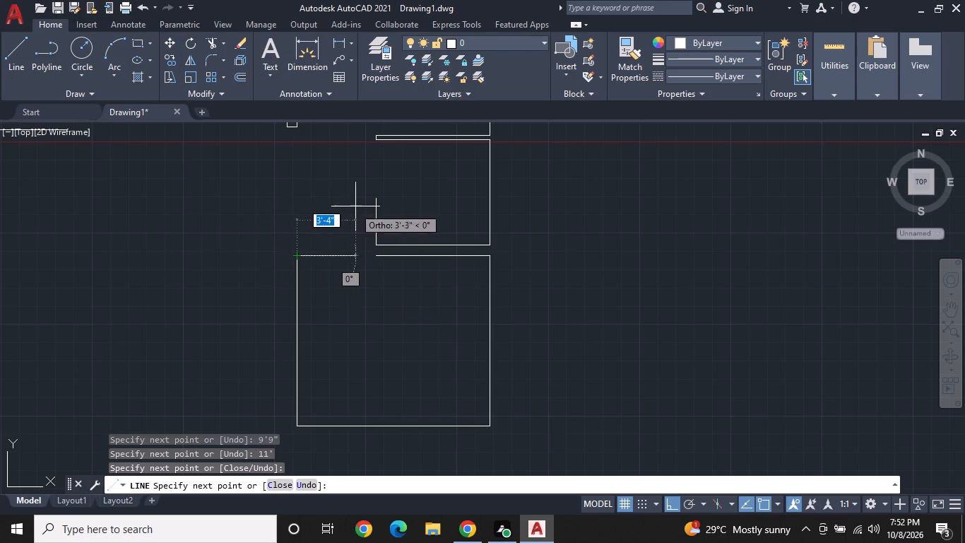
pyautogui.click(296, 197)
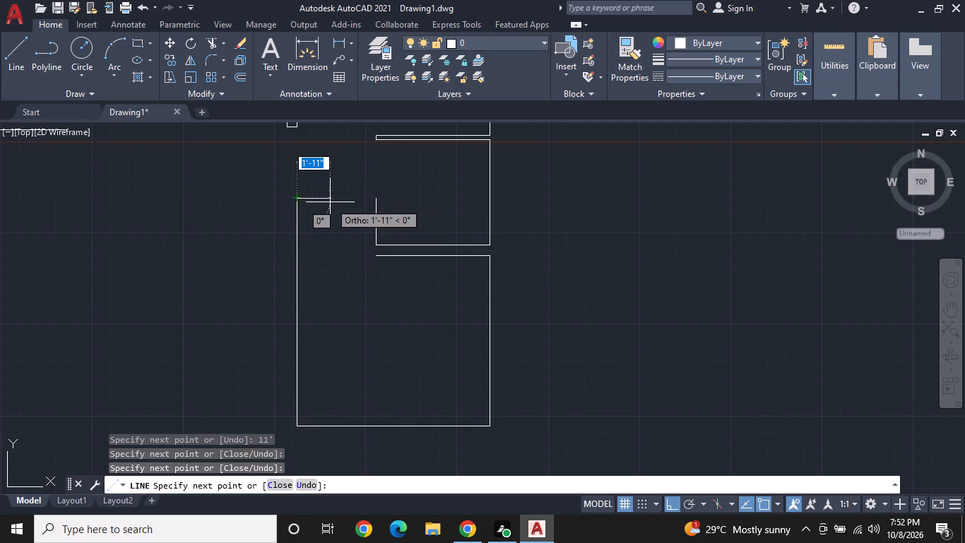
pyautogui.press('Escape')
# Extend the 7" offset line leftward to meet the lower room's left wall.
pyautogui.write('EX')
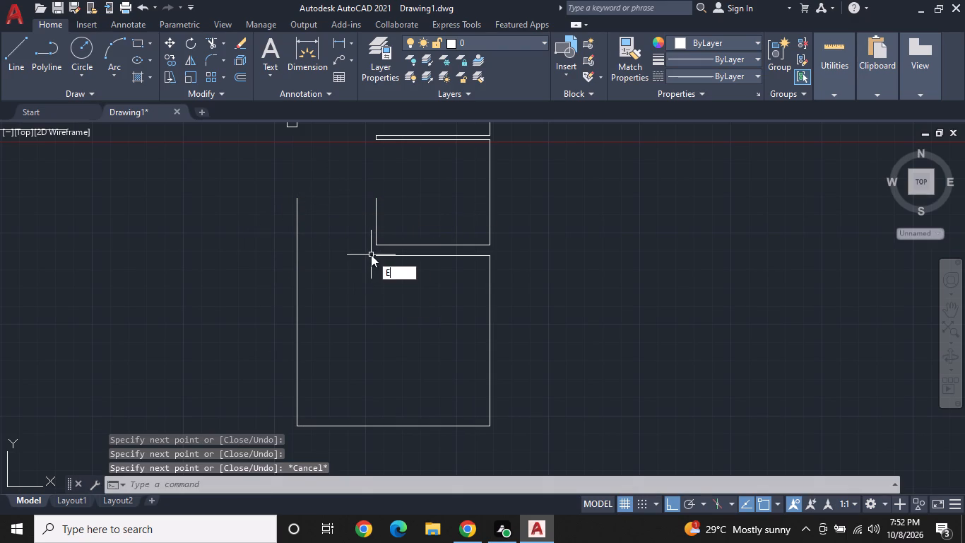
pyautogui.press('space')
pyautogui.click(384, 256)
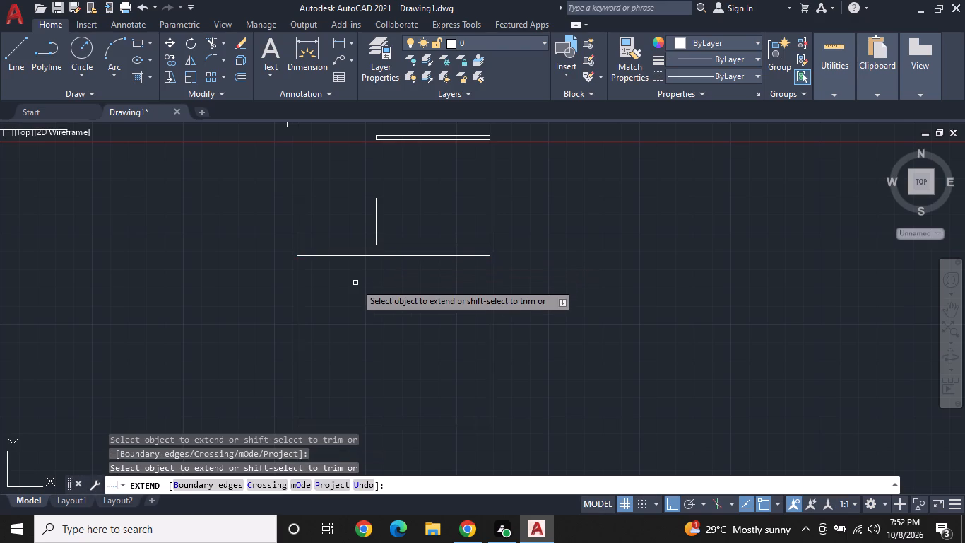
pyautogui.press('Escape')
# Offset the lower room's bottom line 3" downward to form a partition.
pyautogui.moveTo(355, 282); pyautogui.dragTo(389, 307, button='middle')
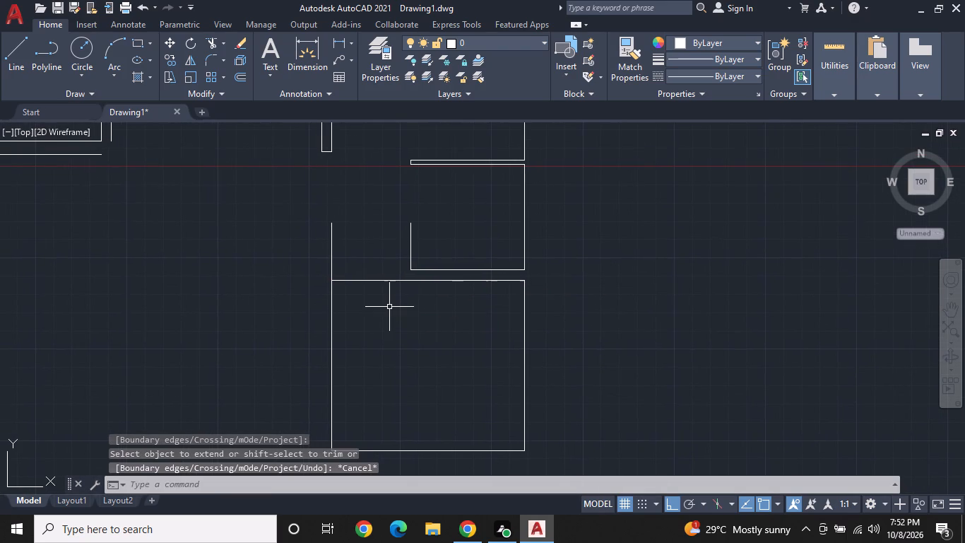
pyautogui.moveTo(389, 307); pyautogui.dragTo(404, 310, button='middle')
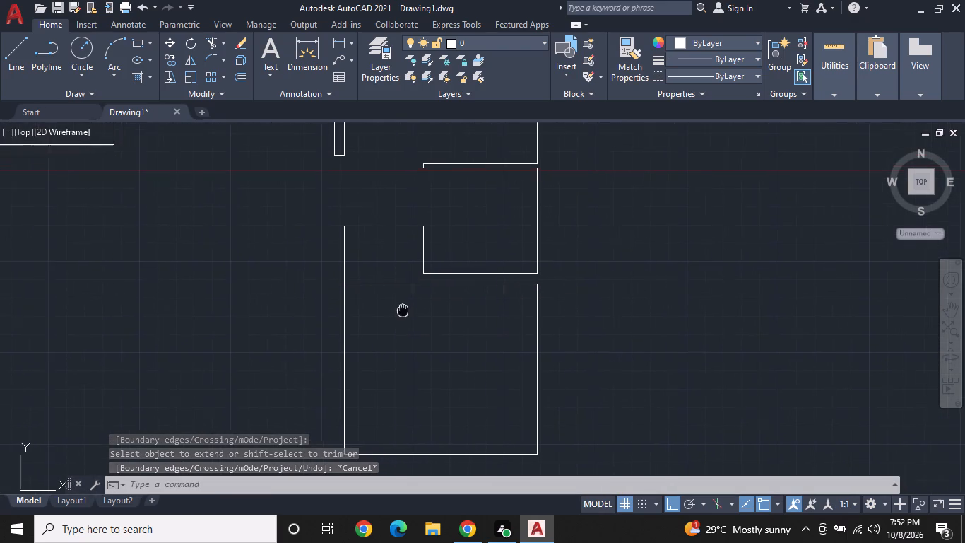
pyautogui.moveTo(404, 310); pyautogui.dragTo(434, 254, button='middle')
pyautogui.middleClick(434, 254)
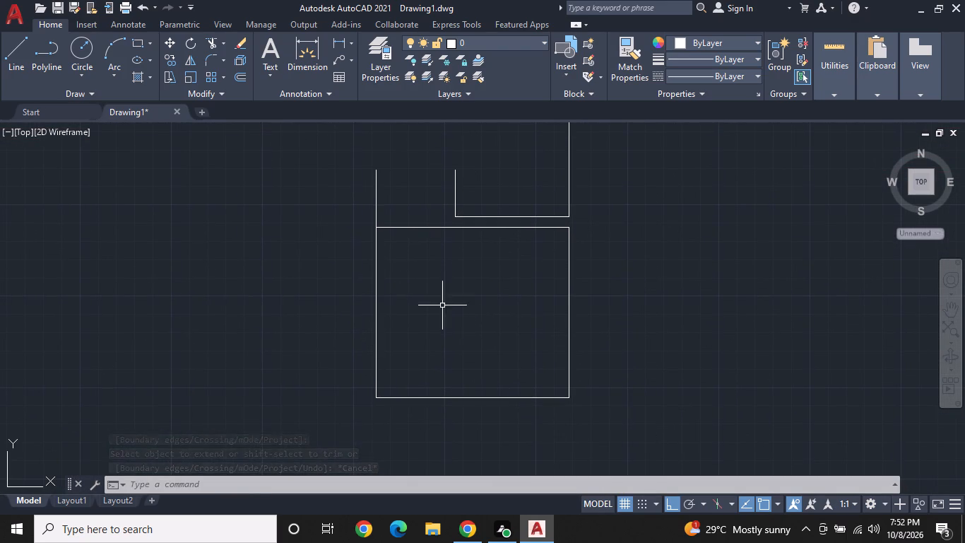
pyautogui.moveTo(442, 306); pyautogui.dragTo(405, 255, button='middle')
pyautogui.click(239, 71)
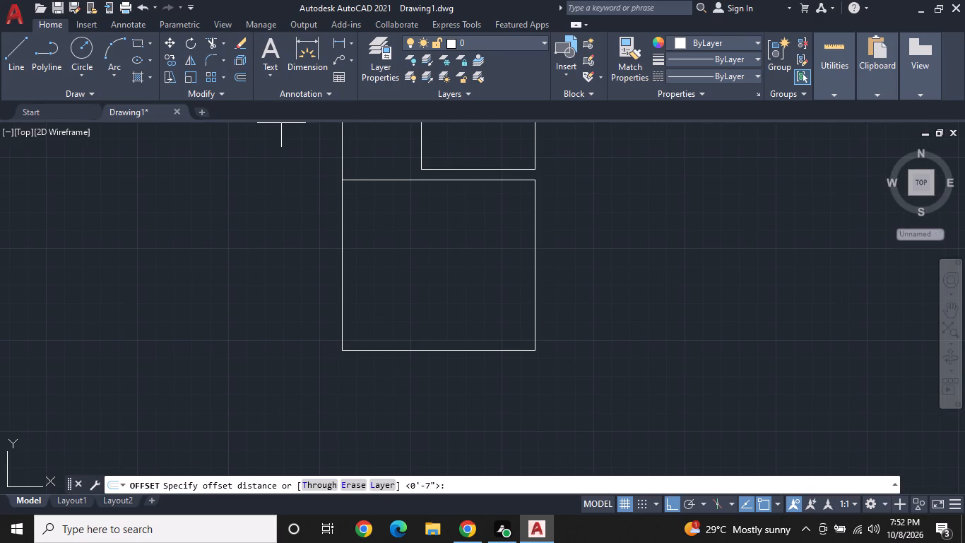
pyautogui.write('3"')
pyautogui.press('Return')
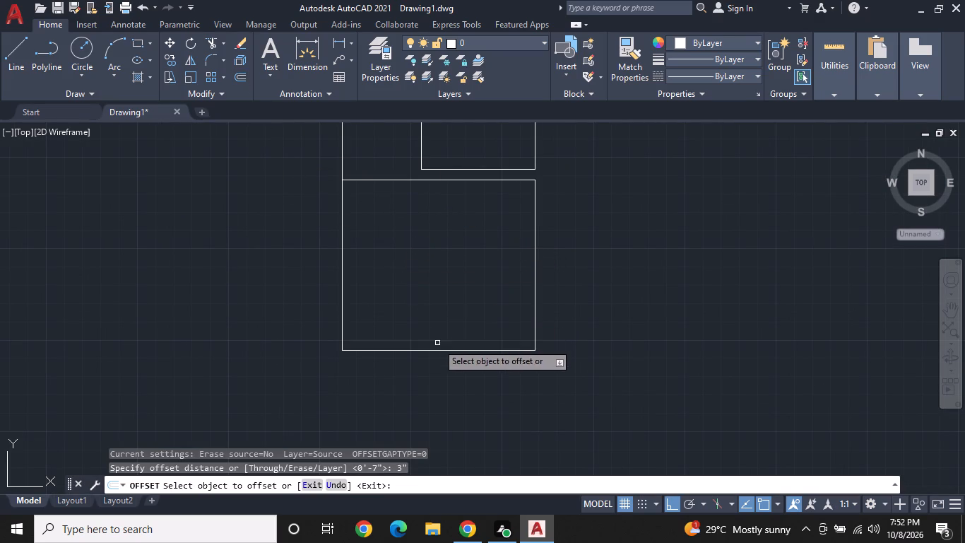
pyautogui.click(446, 351)
pyautogui.click(448, 397)
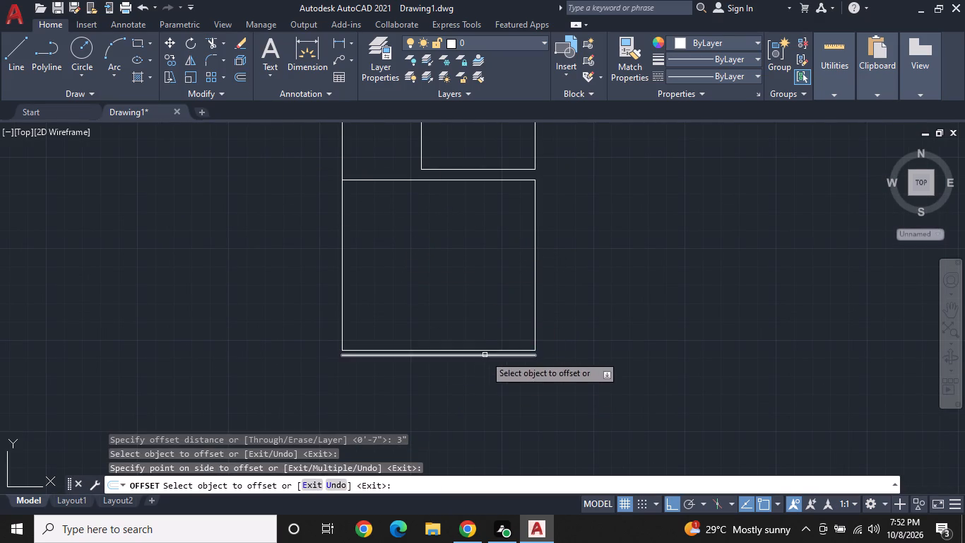
pyautogui.moveTo(485, 346); pyautogui.dragTo(461, 264, button='middle')
pyautogui.press('Escape')
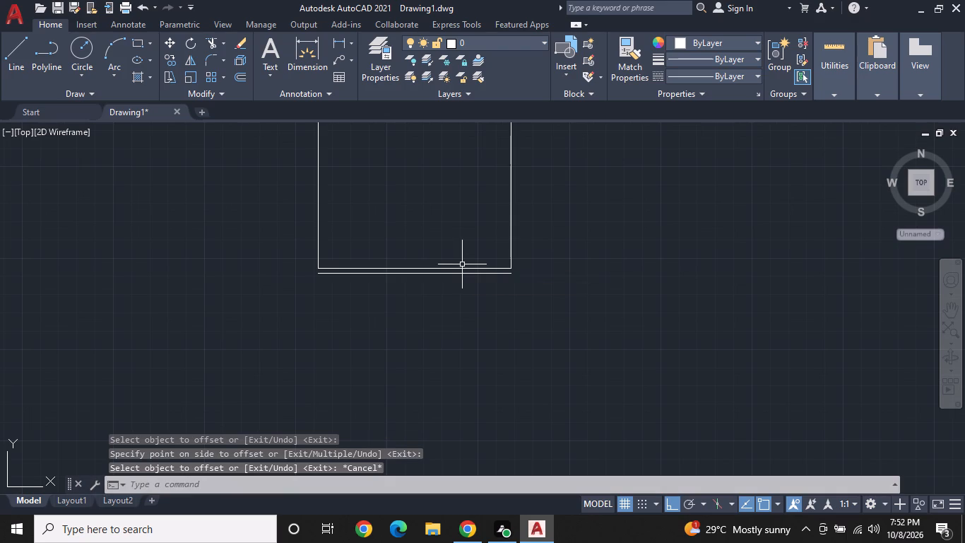
# Outline the room below the 3" partition from its right end: 4'6" down, 11' left, and 4'6" up to the partition line's left end.
pyautogui.click(18, 47)
pyautogui.click(511, 273)
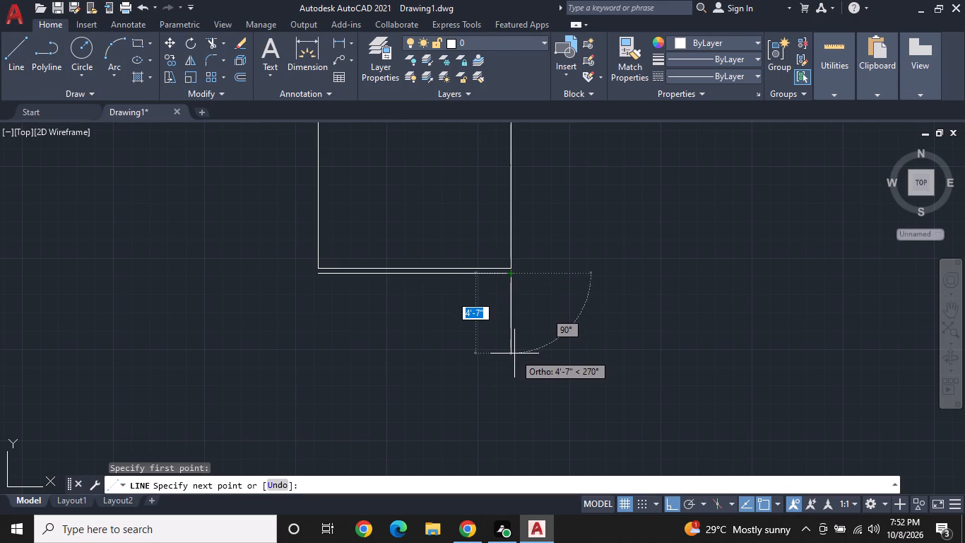
pyautogui.write('4\'6"')
pyautogui.press('Return')
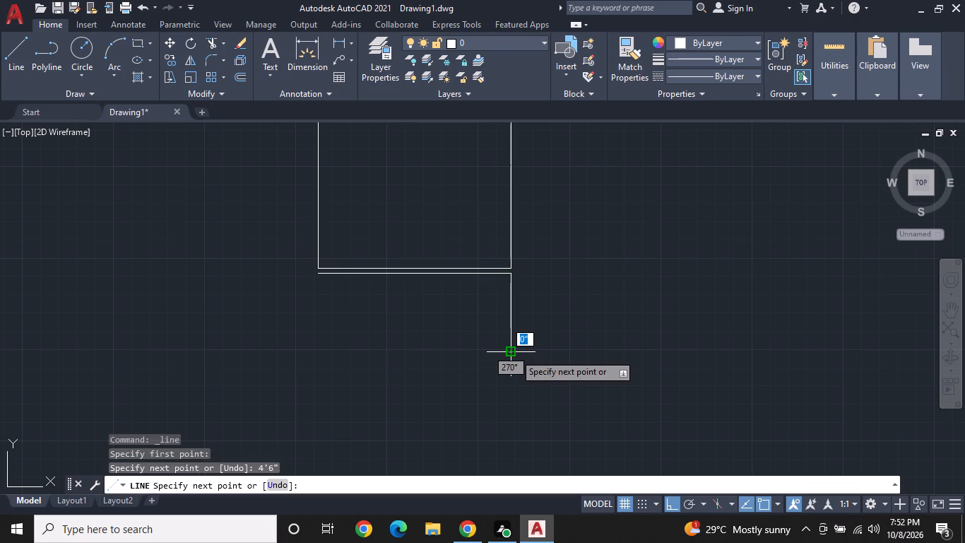
pyautogui.scroll(-1, 322, 299)
pyautogui.moveTo(322, 300); pyautogui.dragTo(451, 308, button='middle')
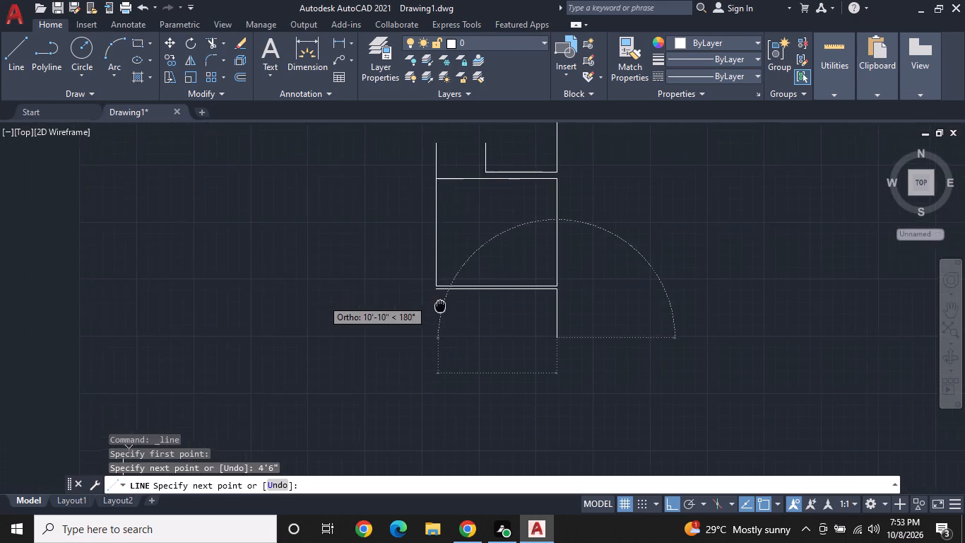
pyautogui.moveTo(451, 308); pyautogui.dragTo(487, 315, button='middle')
pyautogui.scroll(2, 486, 310)
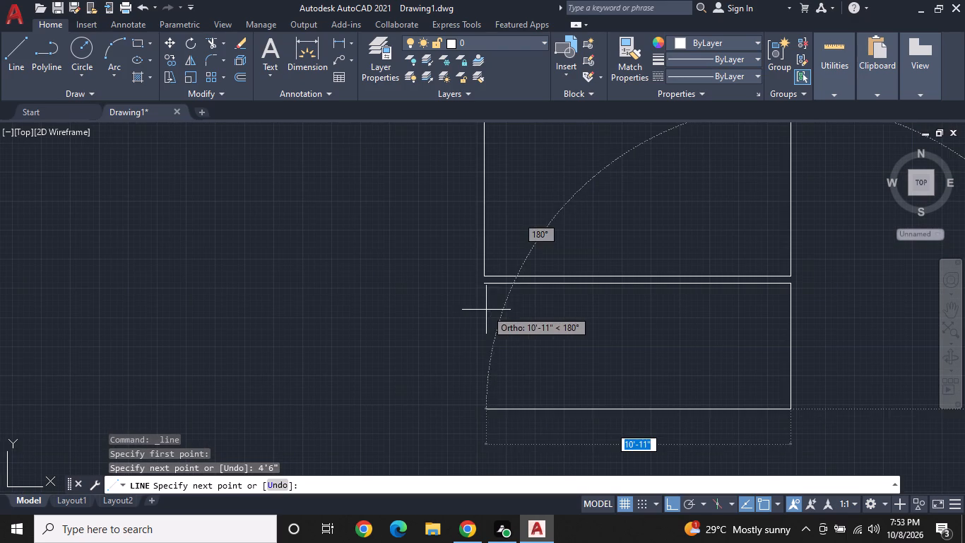
pyautogui.click(485, 408)
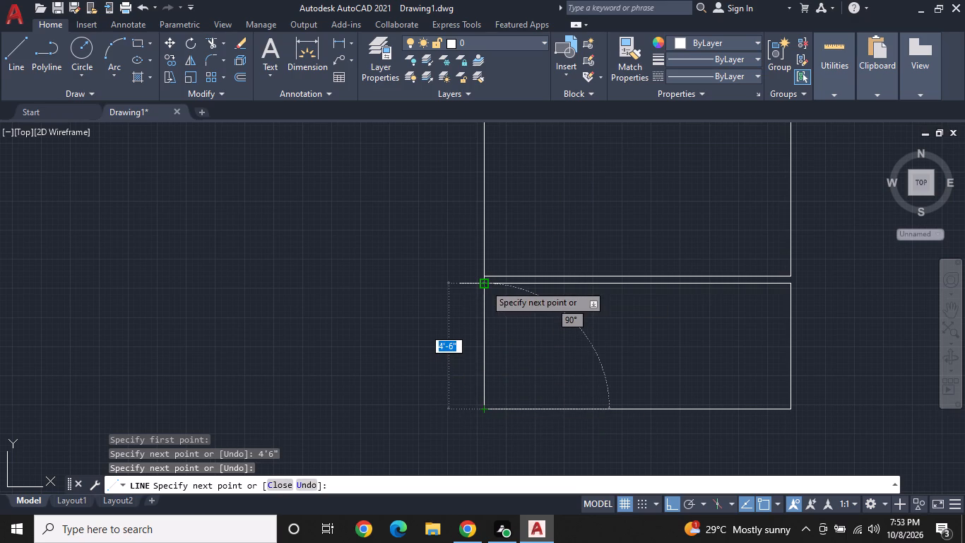
pyautogui.click(484, 284)
pyautogui.press('Escape')
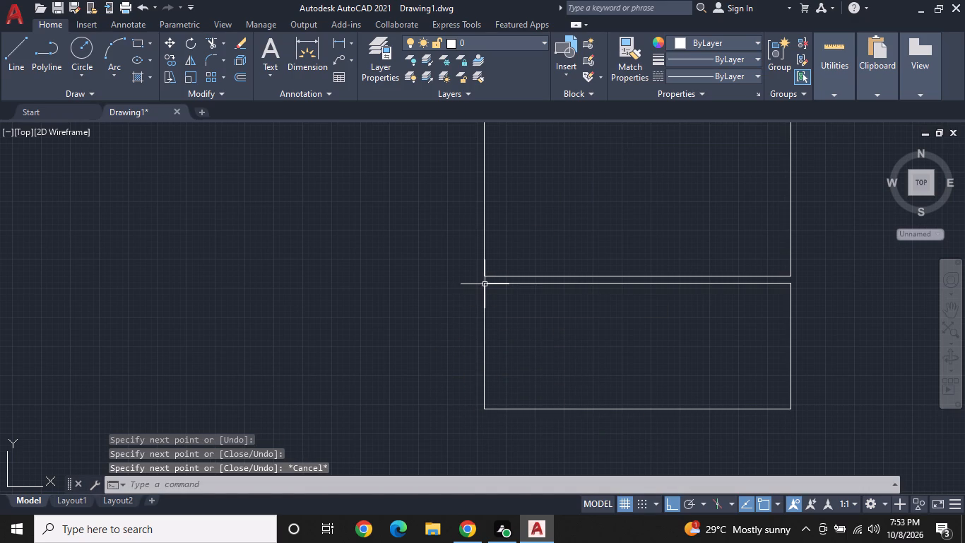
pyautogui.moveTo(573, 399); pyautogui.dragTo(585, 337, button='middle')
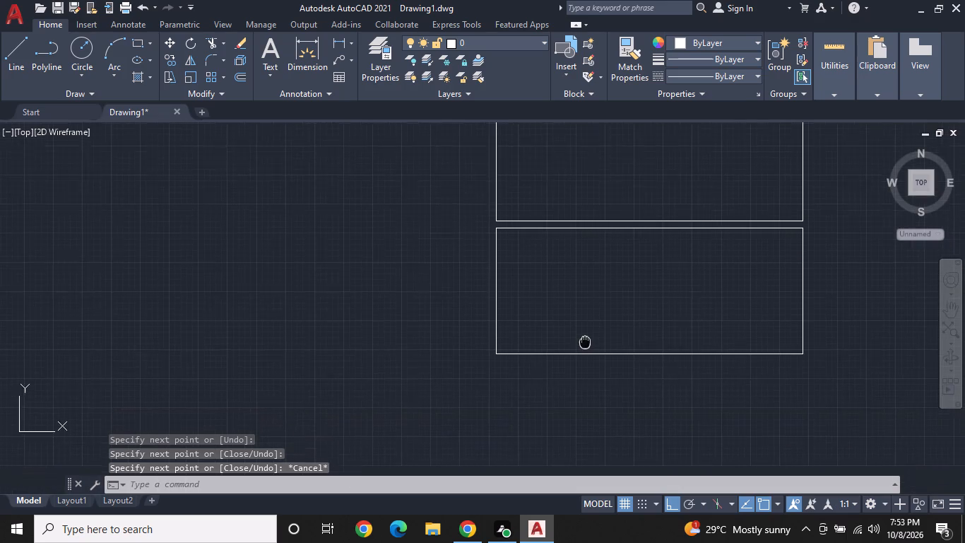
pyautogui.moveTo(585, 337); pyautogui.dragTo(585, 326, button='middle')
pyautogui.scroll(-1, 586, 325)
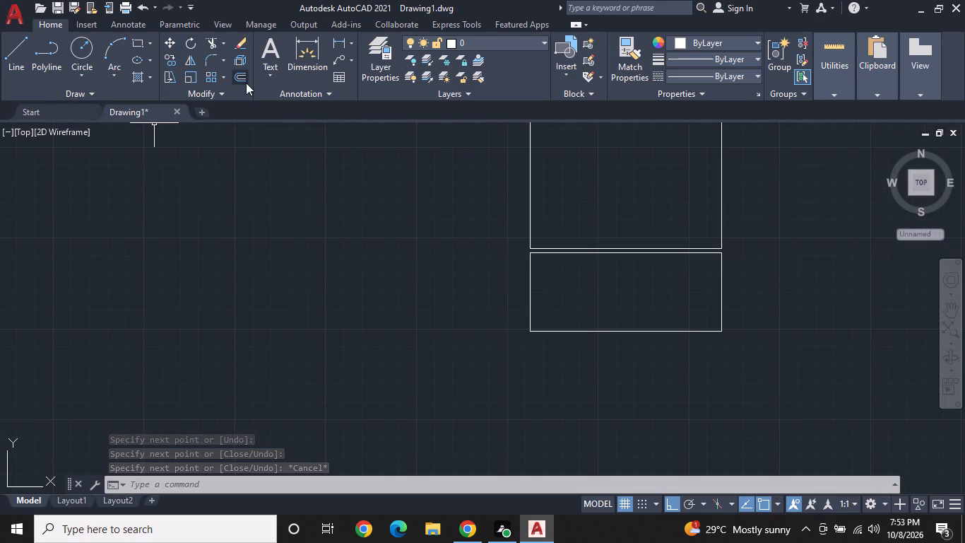
# Offset the bottom line of the lowest room 9" downward to form its outer wall.
pyautogui.click(245, 77)
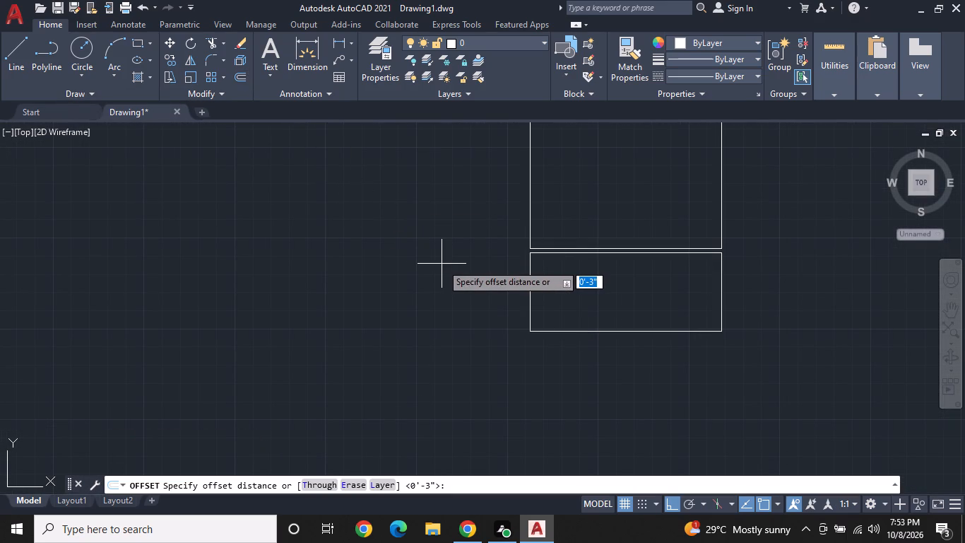
pyautogui.write('9"')
pyautogui.press('Return')
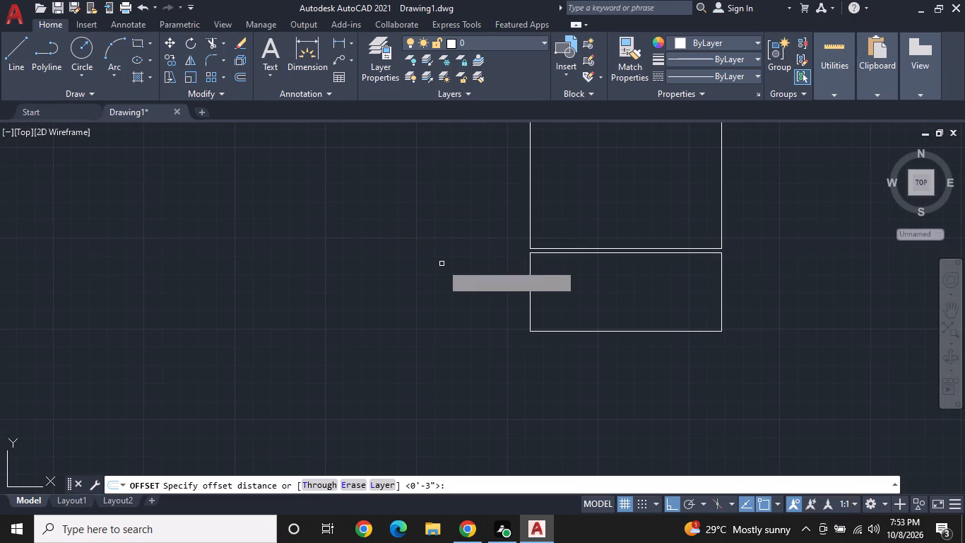
pyautogui.click(608, 329)
pyautogui.click(608, 332)
pyautogui.click(612, 400)
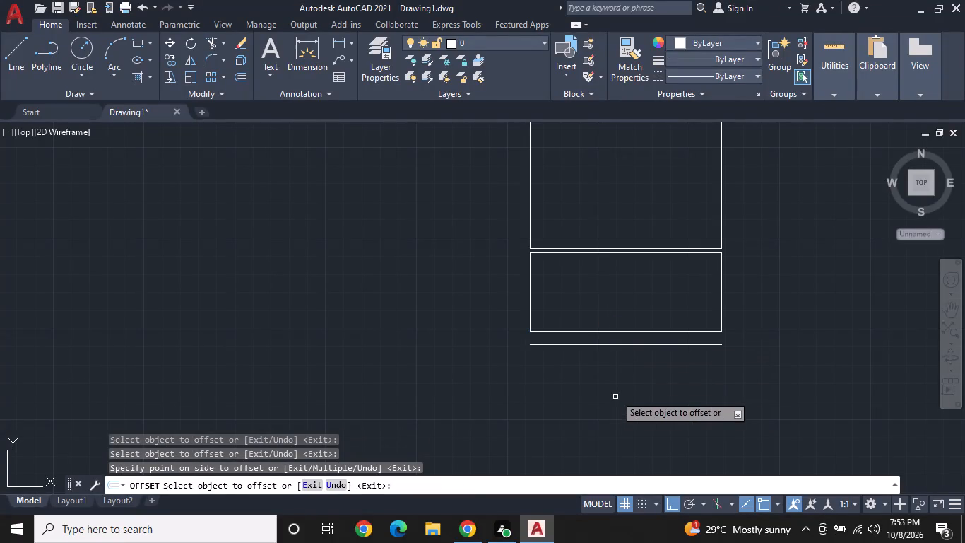
# Offset the right-hand wall lines of all four rooms in the right column 9" outward.
pyautogui.moveTo(610, 363); pyautogui.dragTo(369, 372, button='middle')
pyautogui.middleClick(364, 378)
pyautogui.scroll(-1, 412, 305)
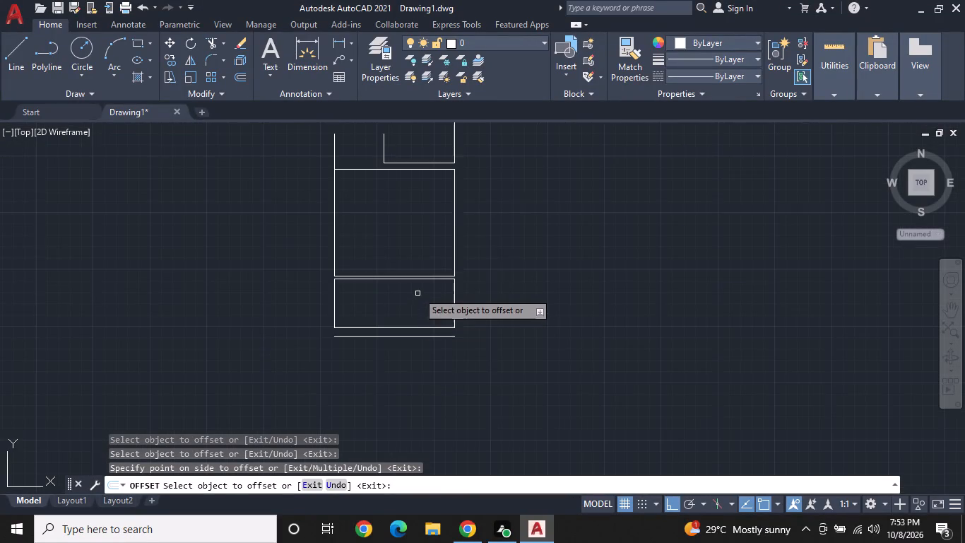
pyautogui.moveTo(418, 291); pyautogui.dragTo(439, 407, button='middle')
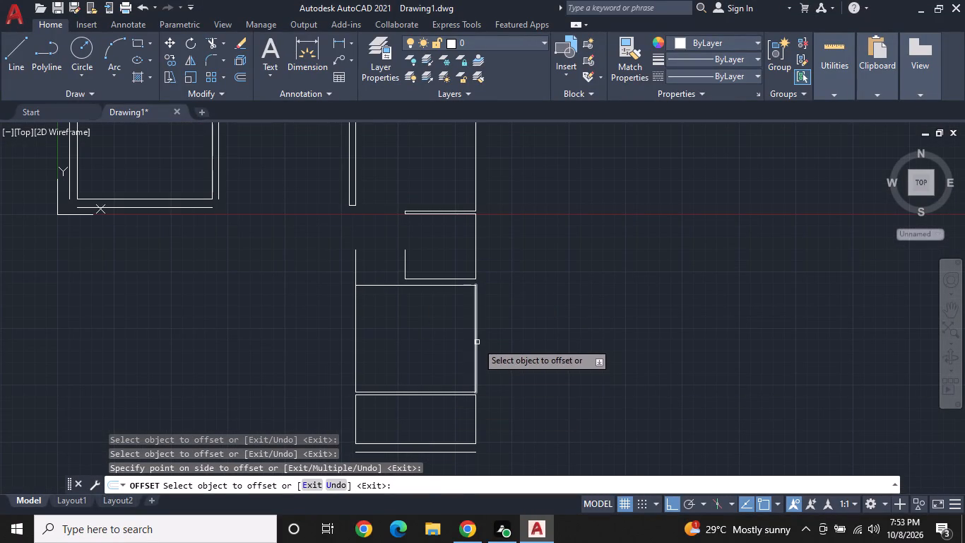
pyautogui.click(477, 341)
pyautogui.click(488, 338)
pyautogui.click(475, 416)
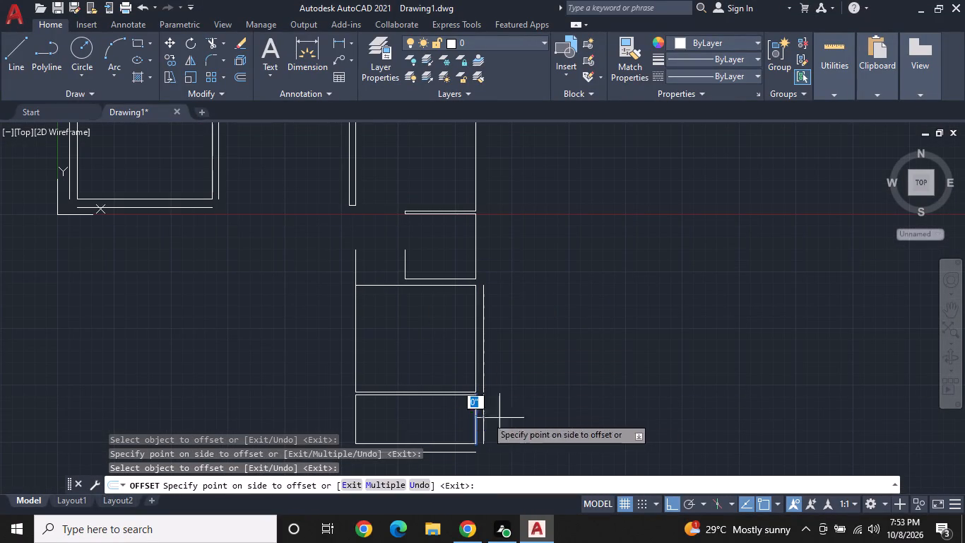
pyautogui.click(540, 421)
pyautogui.click(476, 252)
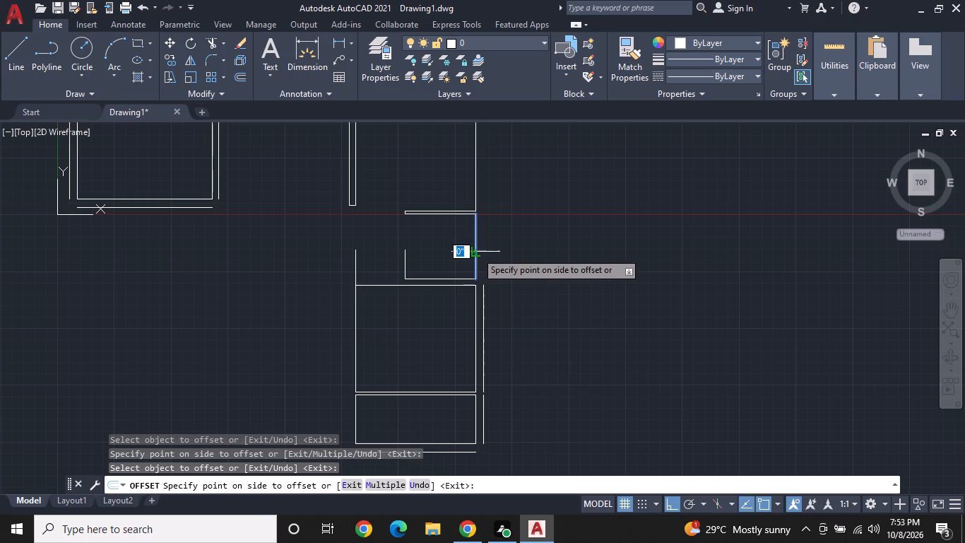
pyautogui.click(510, 257)
pyautogui.moveTo(501, 242); pyautogui.dragTo(504, 337, button='middle')
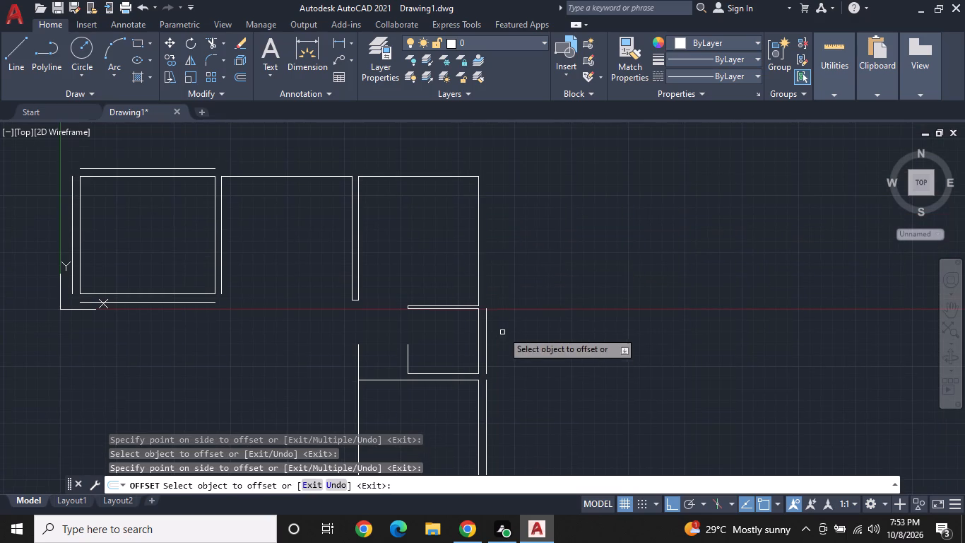
pyautogui.click(478, 256)
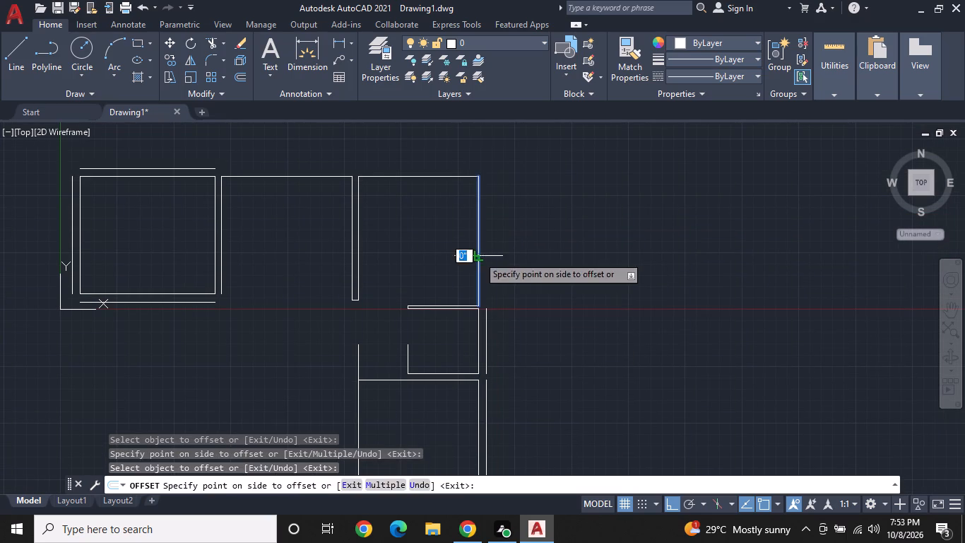
pyautogui.click(516, 263)
# Offset the top lines of the upper right room and the upper middle room 9" upward, and finish offsetting.
pyautogui.moveTo(516, 269); pyautogui.dragTo(584, 357, button='middle')
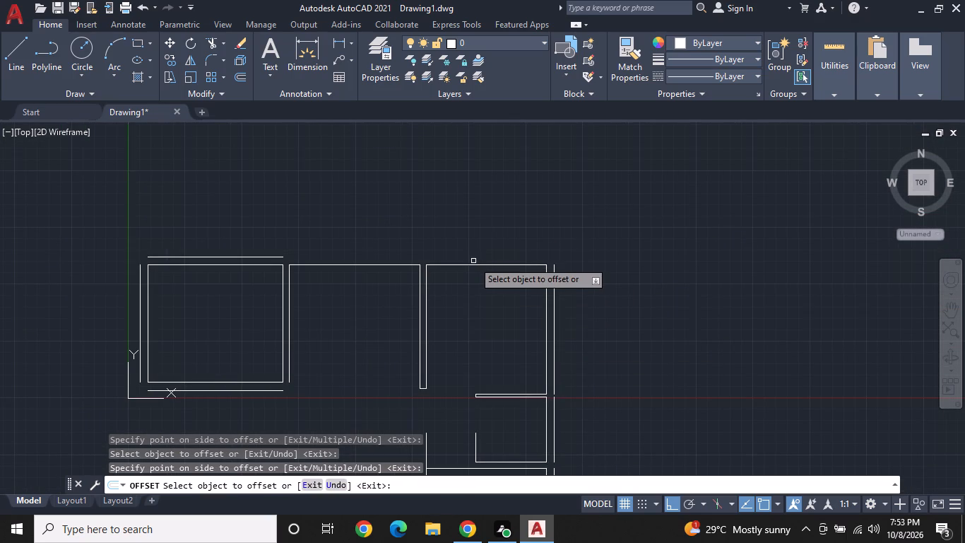
pyautogui.click(477, 264)
pyautogui.click(482, 226)
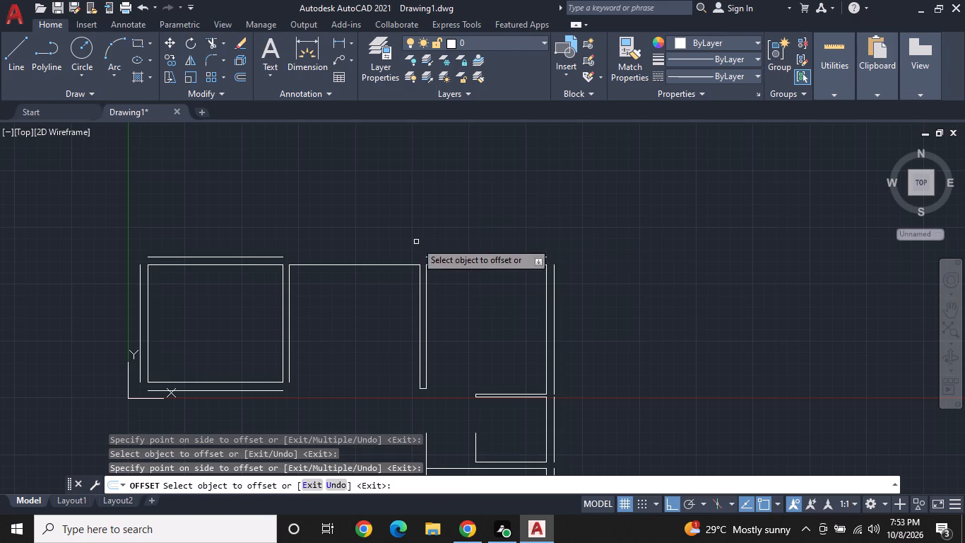
pyautogui.click(396, 264)
pyautogui.click(404, 226)
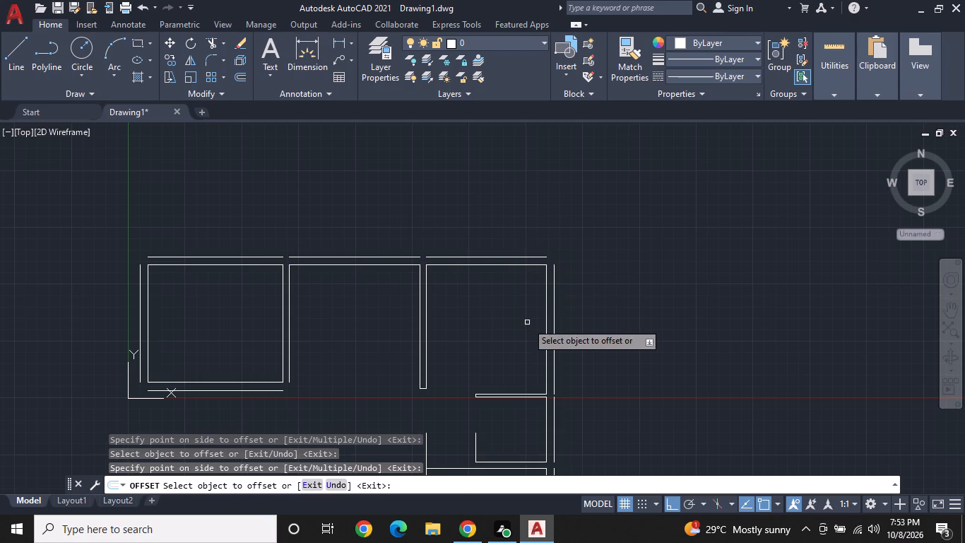
pyautogui.moveTo(524, 318); pyautogui.dragTo(533, 263, button='middle')
pyautogui.moveTo(538, 427); pyautogui.dragTo(528, 297, button='middle')
pyautogui.moveTo(509, 371); pyautogui.dragTo(509, 370, button='middle')
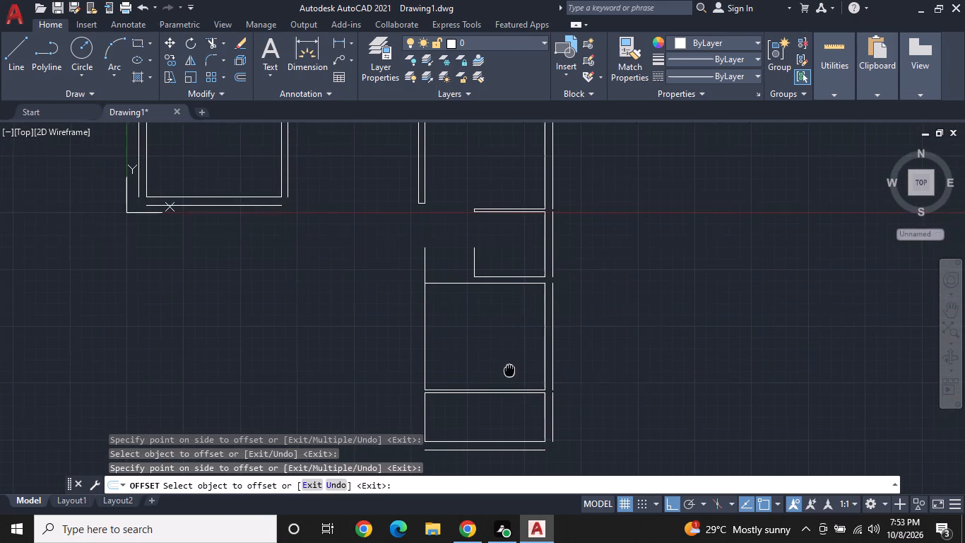
pyautogui.moveTo(509, 370); pyautogui.dragTo(588, 294, button='middle')
pyautogui.moveTo(569, 316); pyautogui.dragTo(634, 286, button='middle')
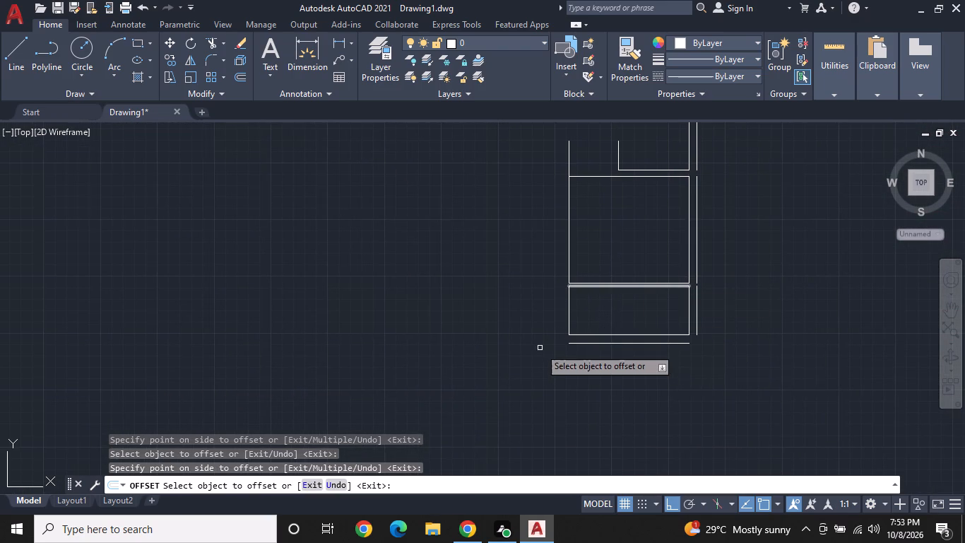
pyautogui.press('Escape')
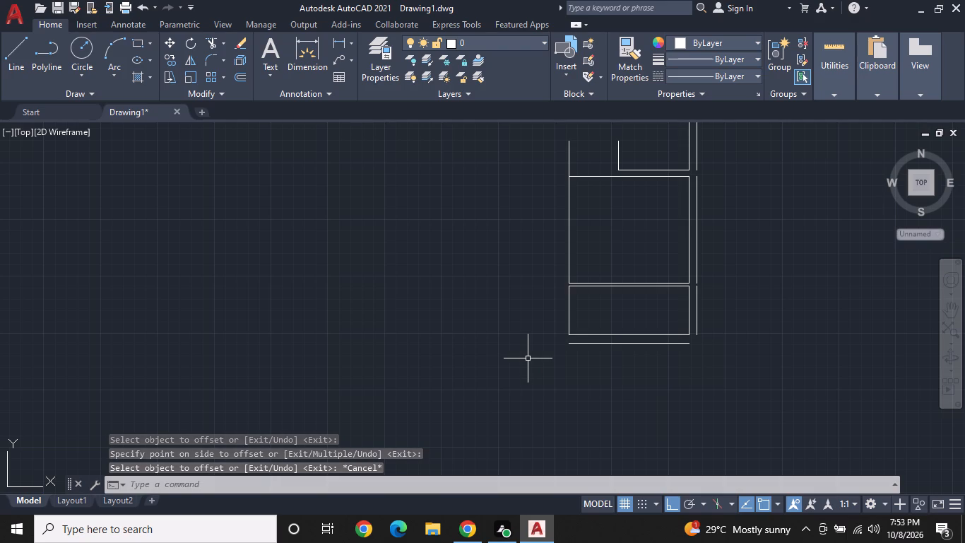
# Move the UCS origin from beside the upper left room to an empty area well below and left of the plan.
pyautogui.moveTo(513, 358); pyautogui.dragTo(521, 387, button='middle')
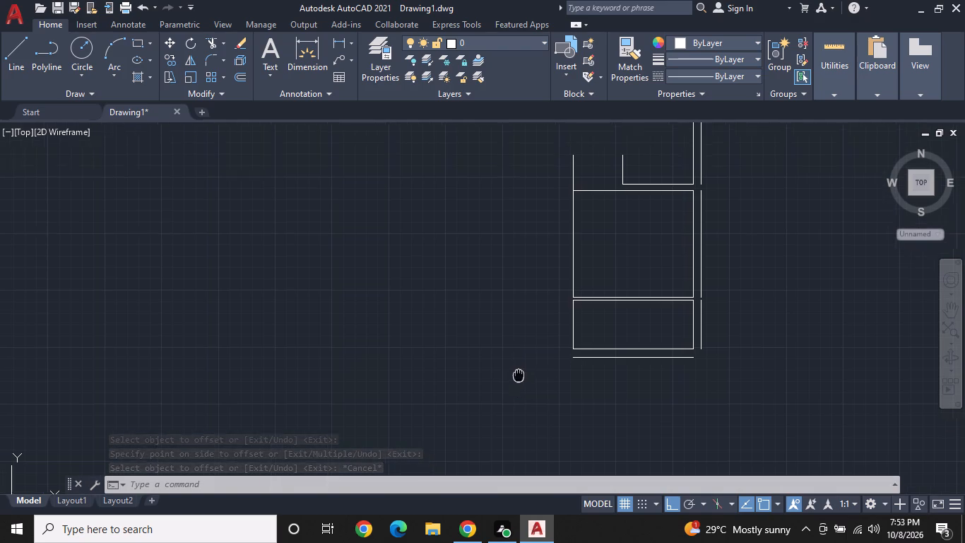
pyautogui.moveTo(521, 387); pyautogui.dragTo(524, 392, button='middle')
pyautogui.scroll(-2, 494, 347)
pyautogui.moveTo(422, 326); pyautogui.dragTo(471, 341, button='middle')
pyautogui.scroll(2, 475, 300)
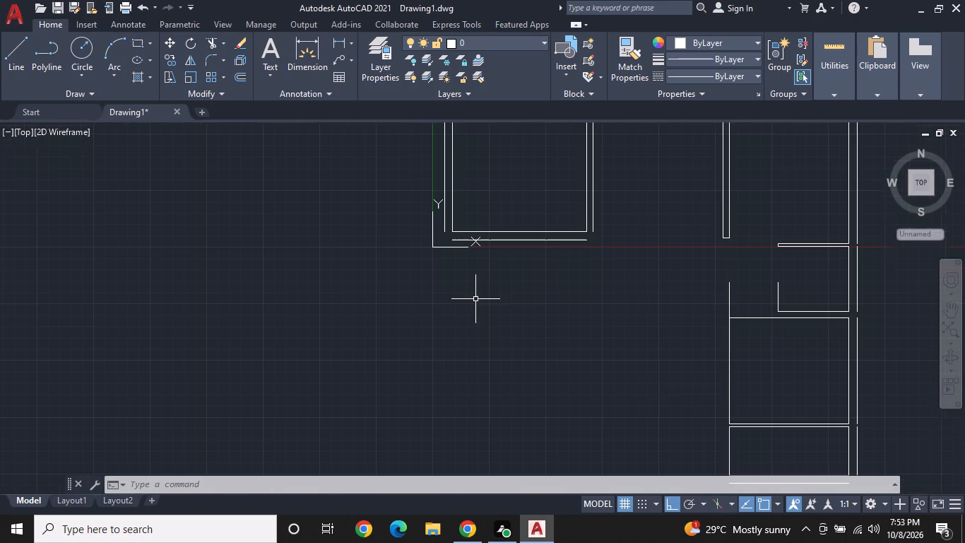
pyautogui.click(444, 247)
pyautogui.click(426, 247)
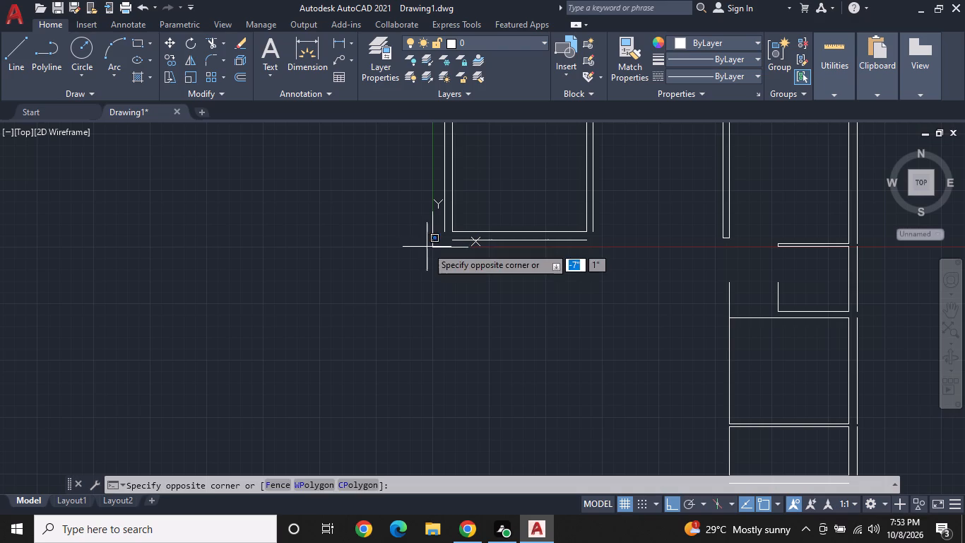
pyautogui.click(427, 249)
pyautogui.click(433, 247)
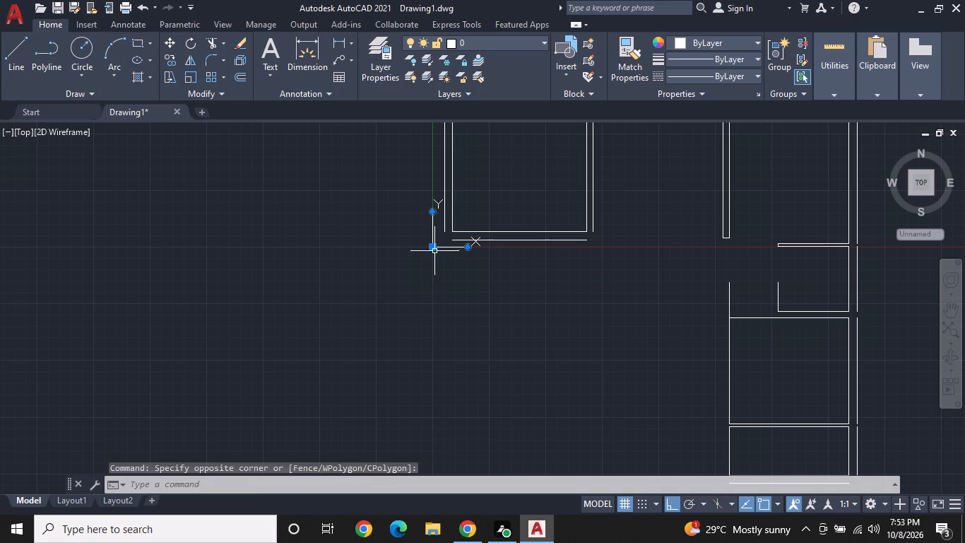
pyautogui.press('F8')
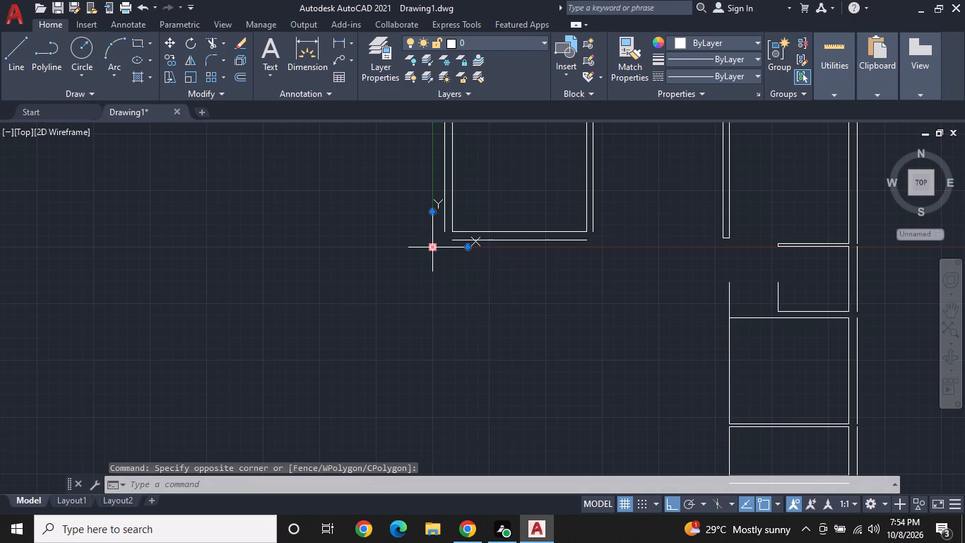
pyautogui.click(432, 250)
pyautogui.click(432, 247)
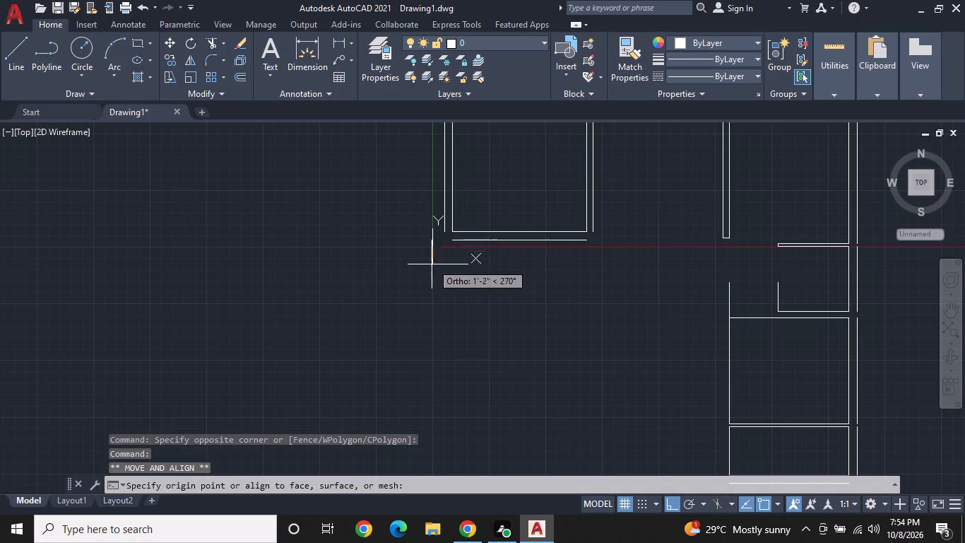
pyautogui.press('F8')
pyautogui.moveTo(369, 318); pyautogui.dragTo(400, 264, button='middle')
pyautogui.scroll(-1, 401, 264)
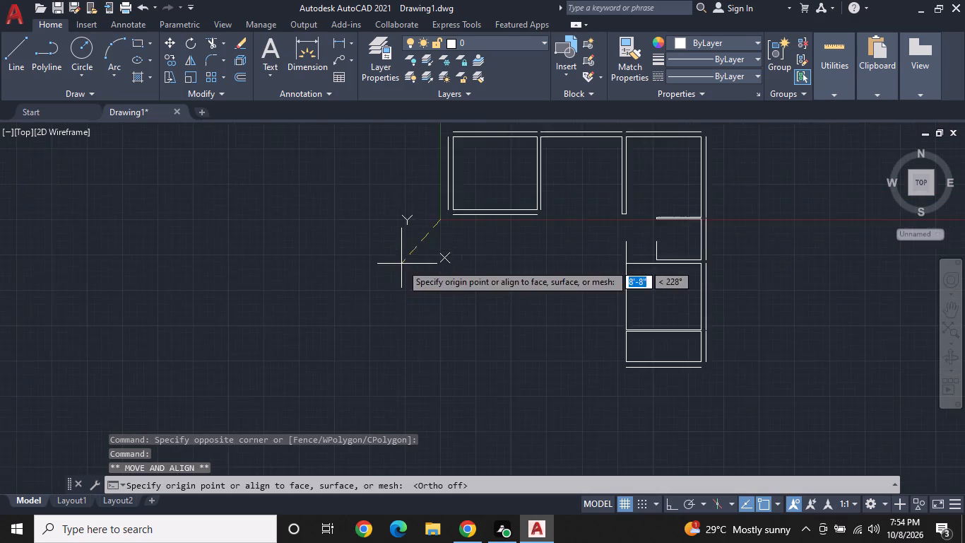
pyautogui.scroll(-1, 402, 264)
pyautogui.click(292, 384)
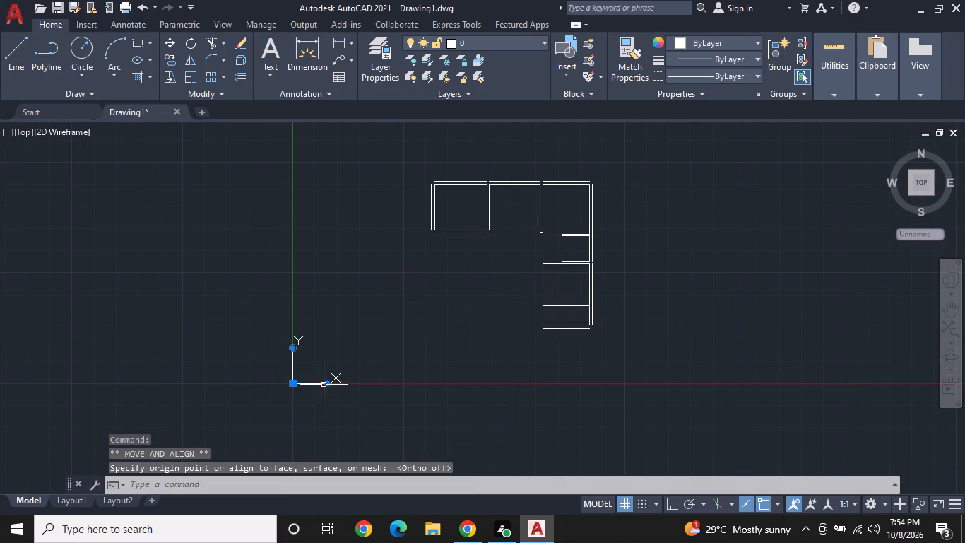
pyautogui.moveTo(498, 345); pyautogui.dragTo(516, 377, button='middle')
pyautogui.scroll(2, 503, 279)
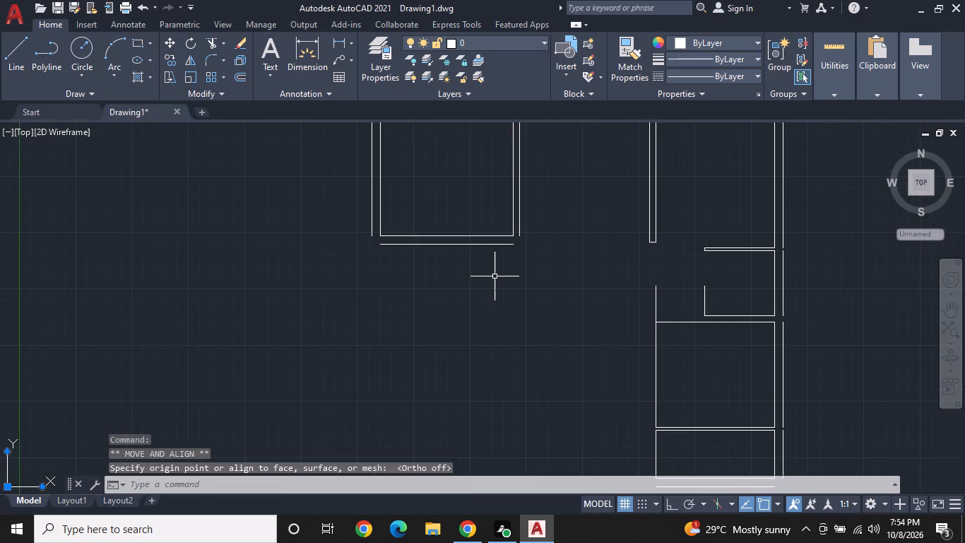
pyautogui.press('Escape')
# Outline a room below the upper left room from the outer bottom wall line's left end: 5' down, 8' right, and back up to that line.
pyautogui.click(25, 64)
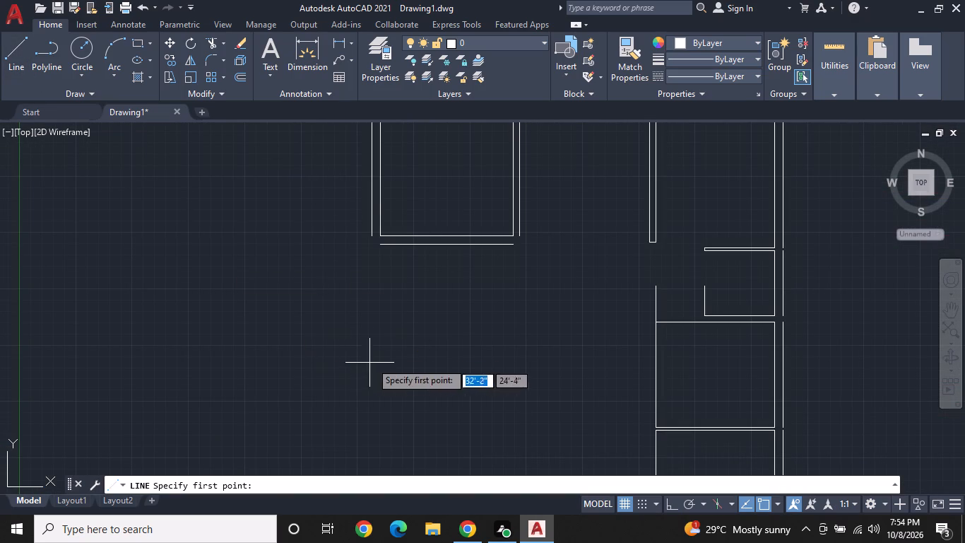
pyautogui.scroll(2, 377, 268)
pyautogui.click(381, 206)
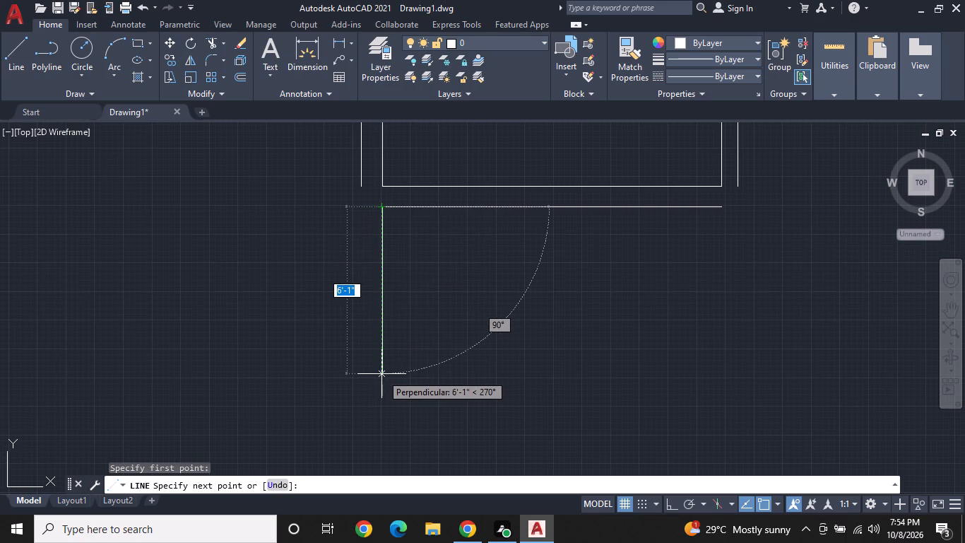
pyautogui.write("5'")
pyautogui.press('Return')
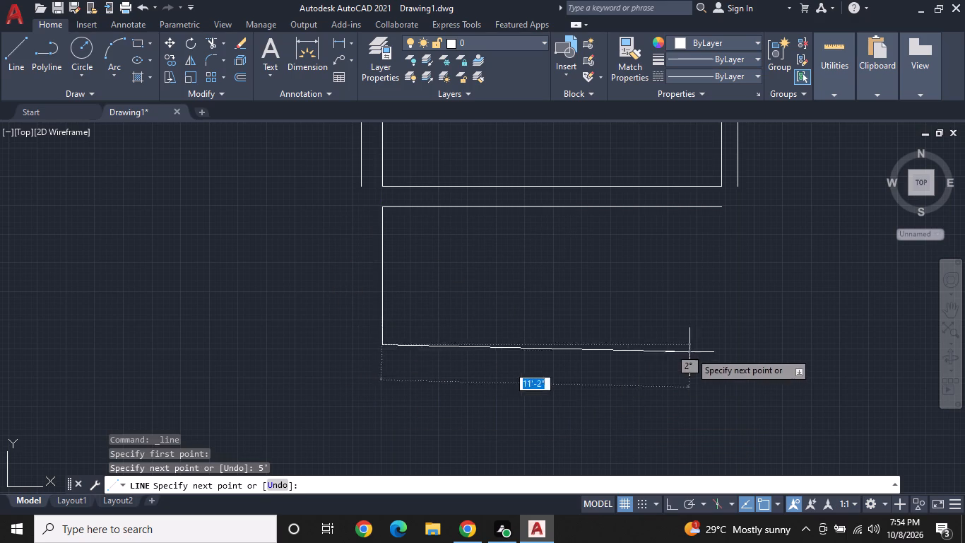
pyautogui.press('8')
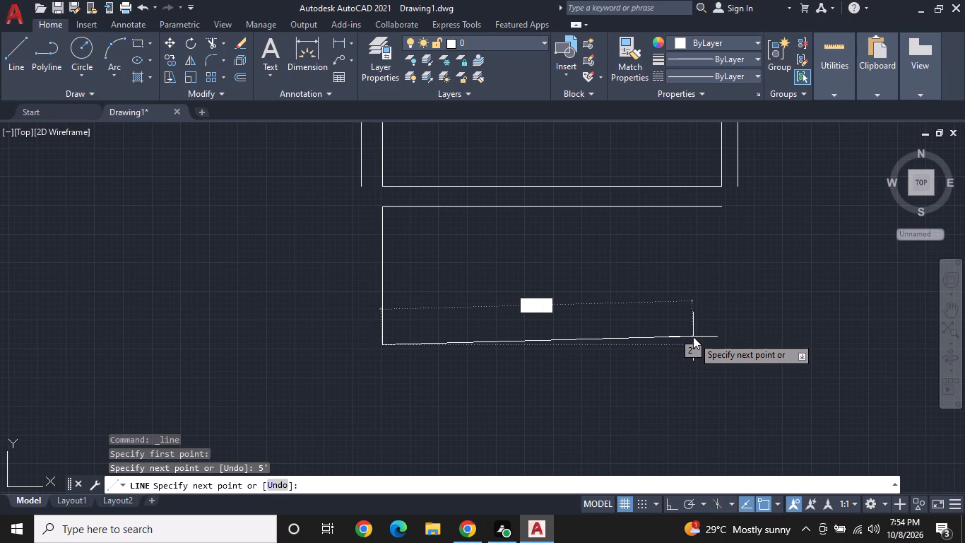
pyautogui.press("'")
pyautogui.press('F8')
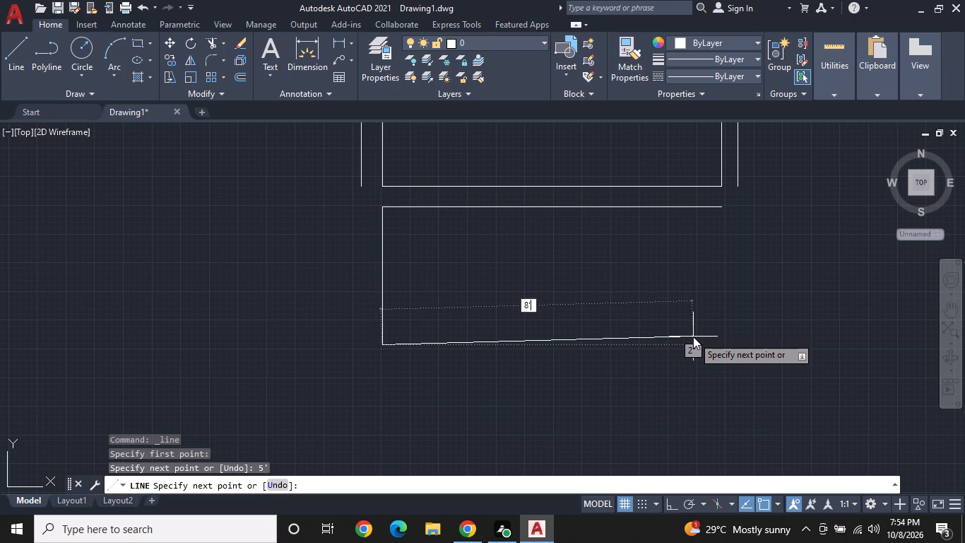
pyautogui.press('Escape')
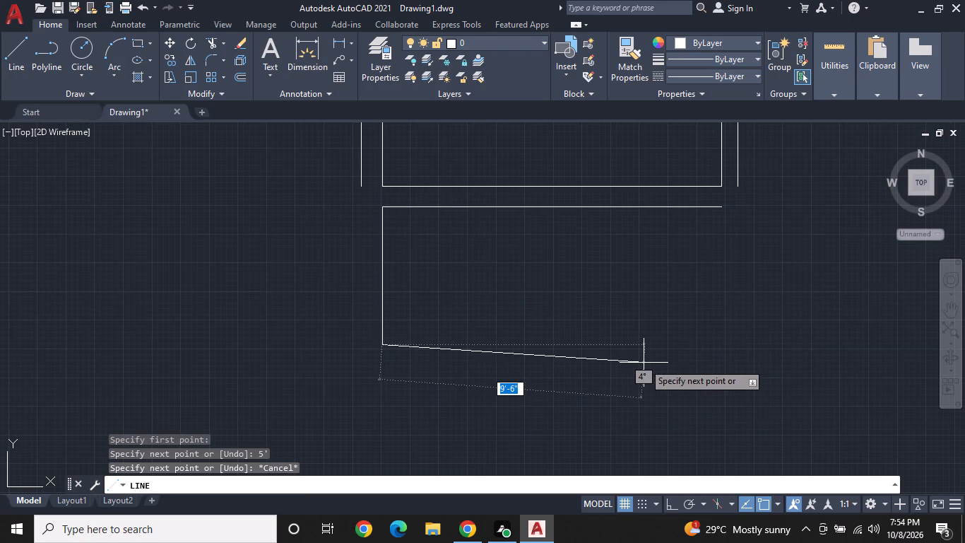
pyautogui.press('F8')
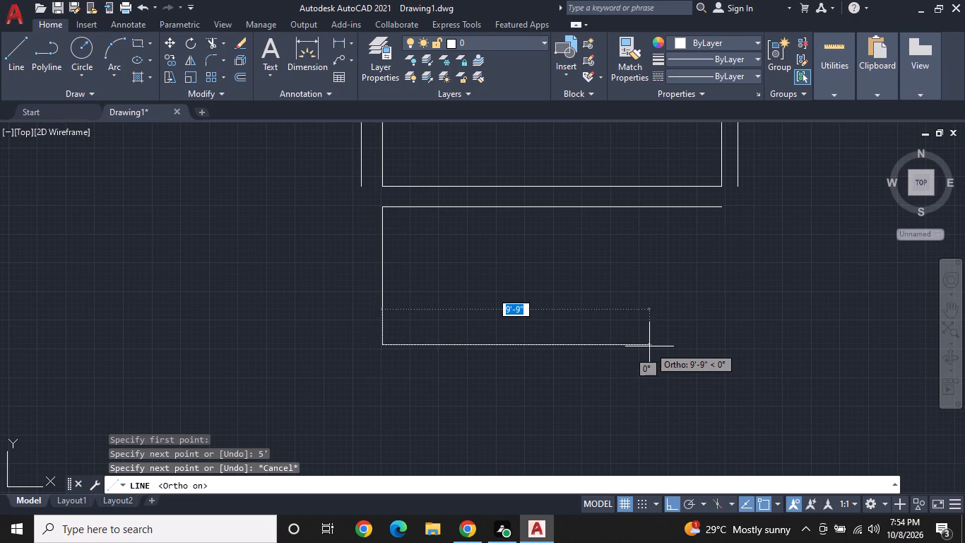
pyautogui.write("8'")
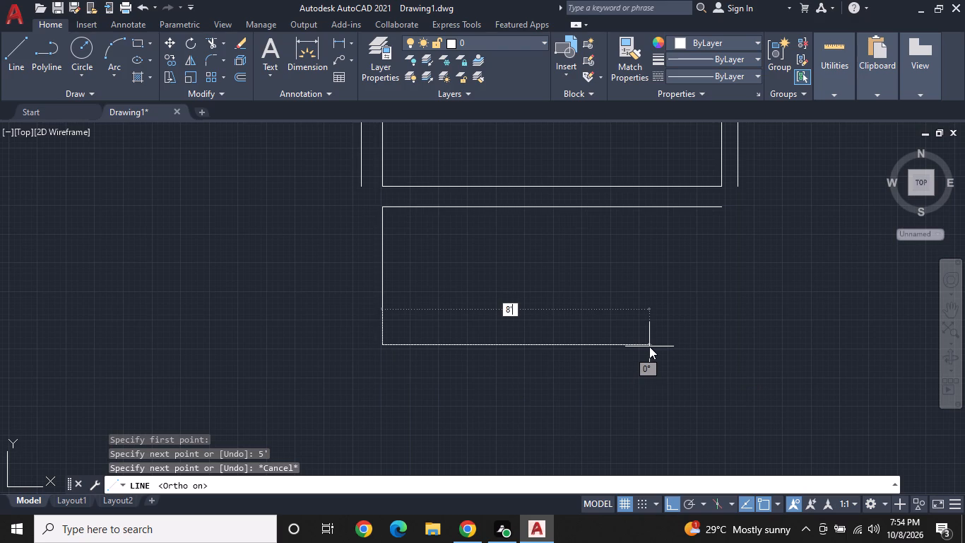
pyautogui.press('Return')
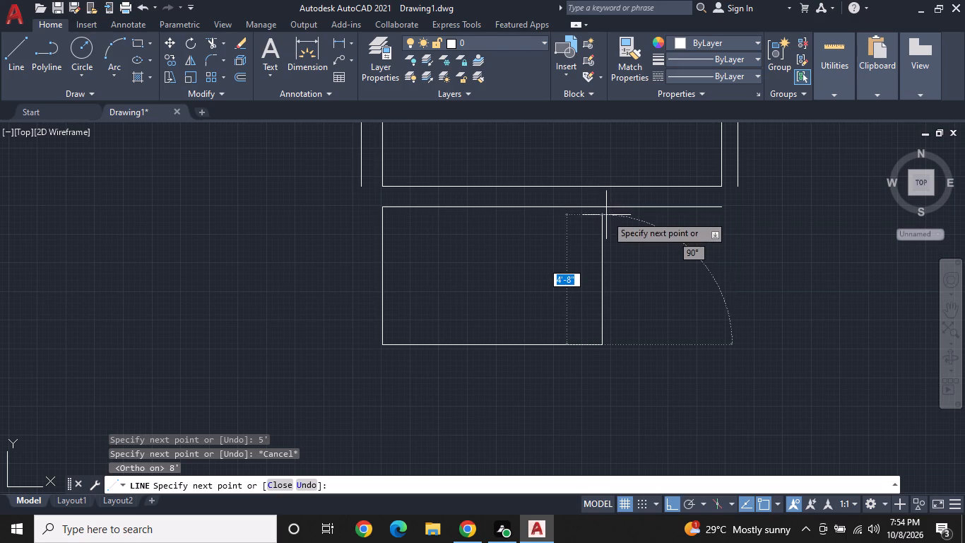
pyautogui.click(602, 208)
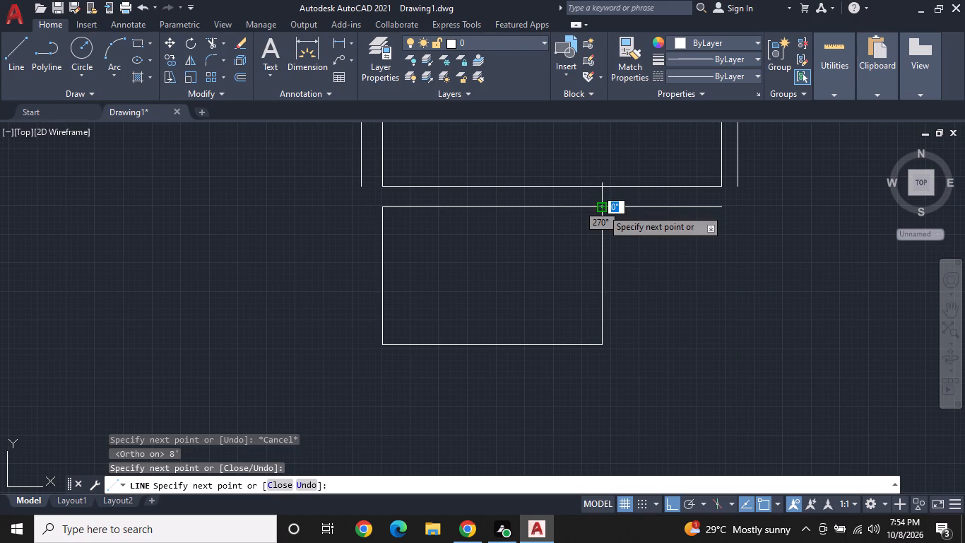
pyautogui.press('Escape')
pyautogui.scroll(-1, 602, 209)
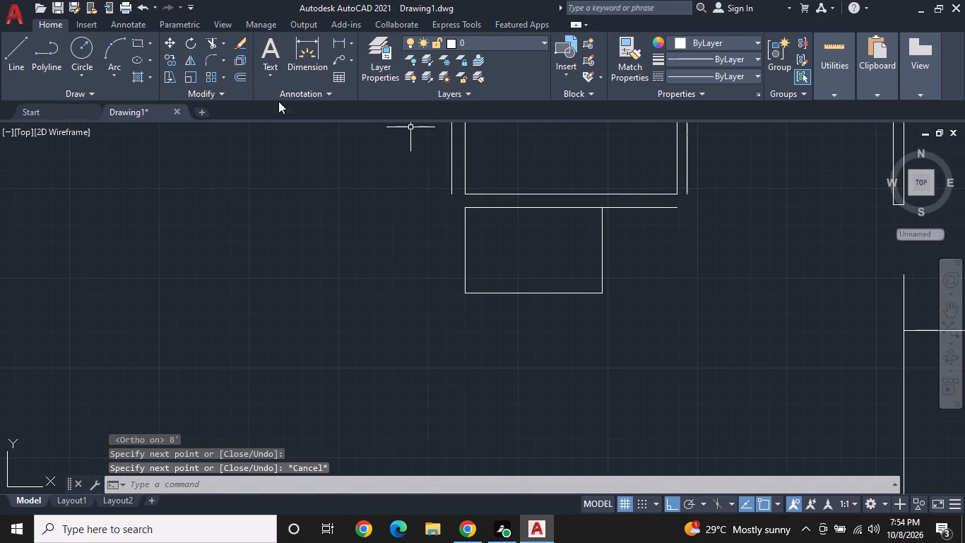
# Offset the right and bottom lines of the new 8' by 5' room 3" outward, and finish offsetting.
pyautogui.click(244, 78)
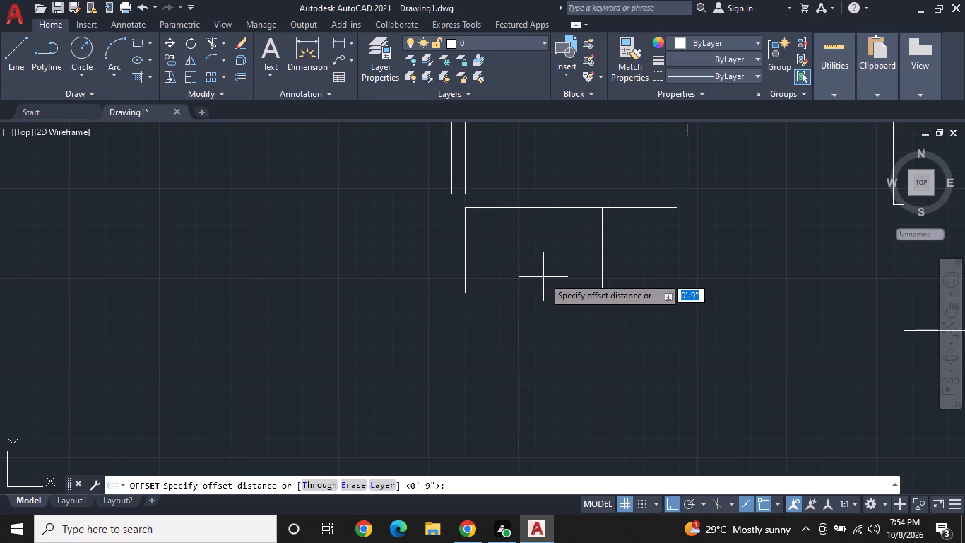
pyautogui.write('3"')
pyautogui.press('Return')
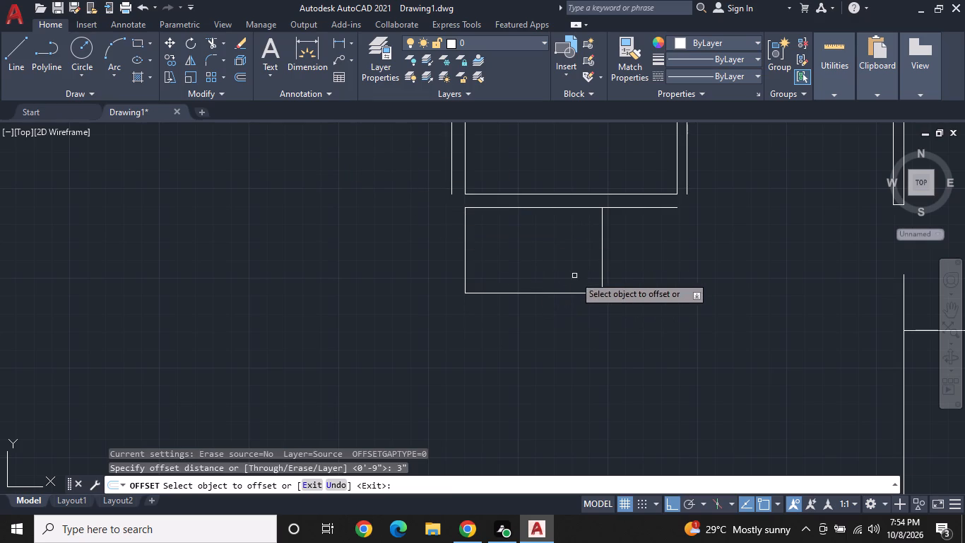
pyautogui.click(602, 241)
pyautogui.click(642, 244)
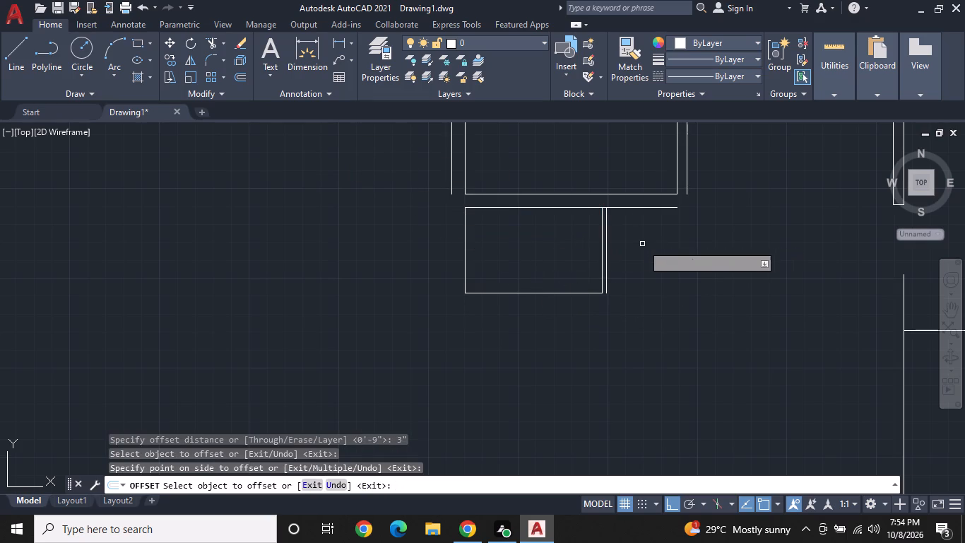
pyautogui.click(576, 294)
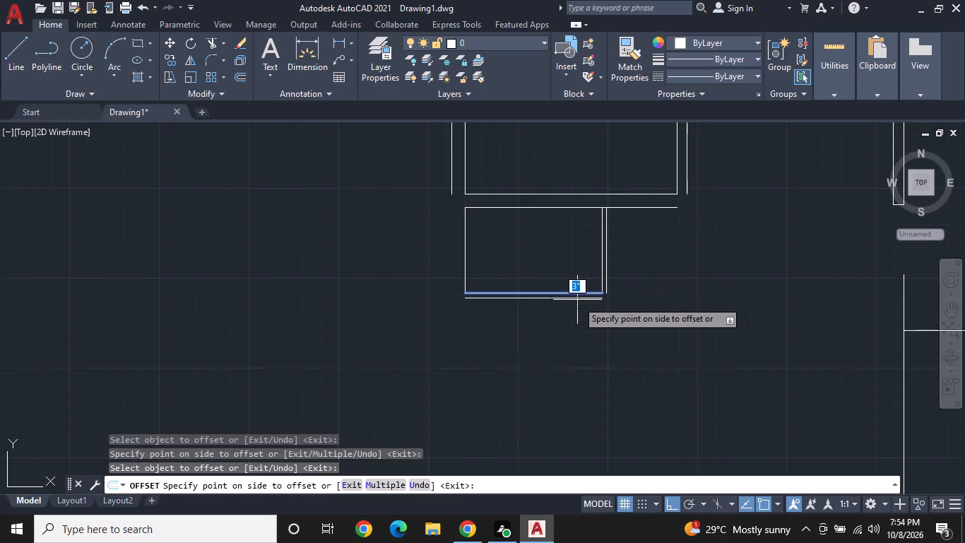
pyautogui.click(576, 320)
pyautogui.moveTo(583, 311); pyautogui.dragTo(610, 260, button='middle')
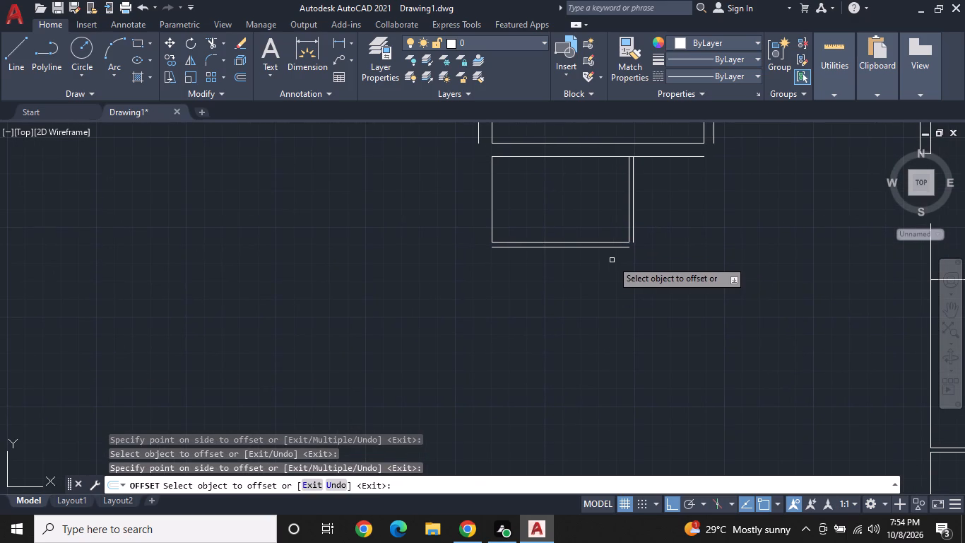
pyautogui.press('Escape')
# Offset the left line of the same room 9" outward, and finish offsetting.
pyautogui.press('space')
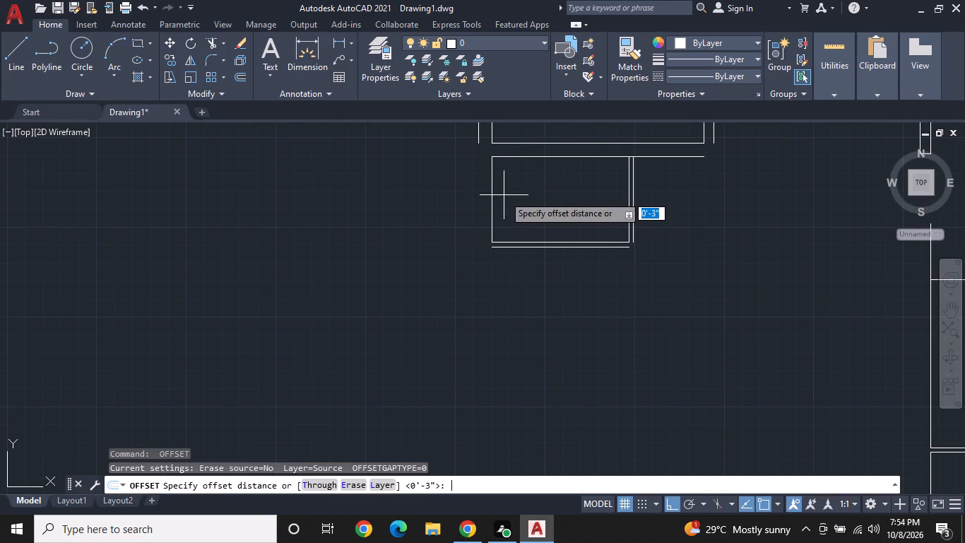
pyautogui.press('space')
pyautogui.click(492, 202)
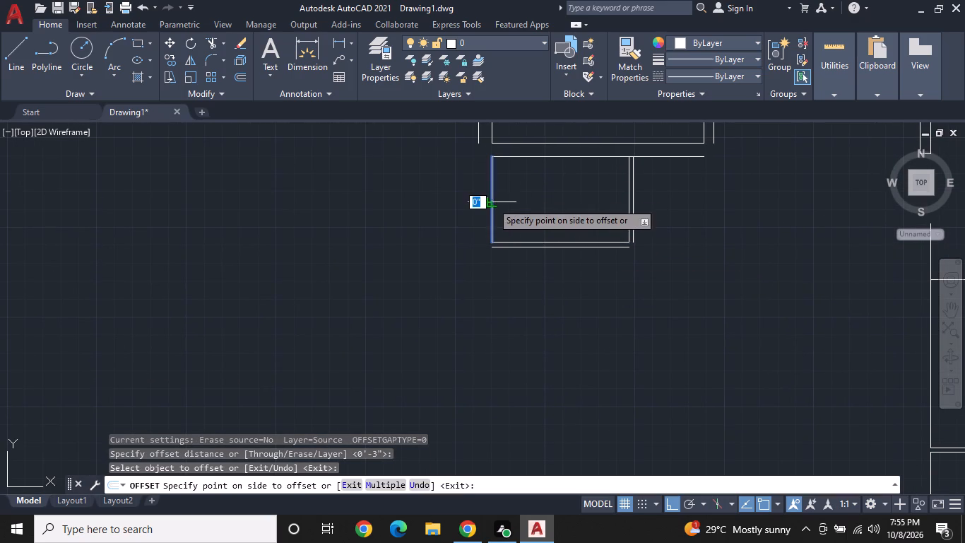
pyautogui.write('9"')
pyautogui.press('Return')
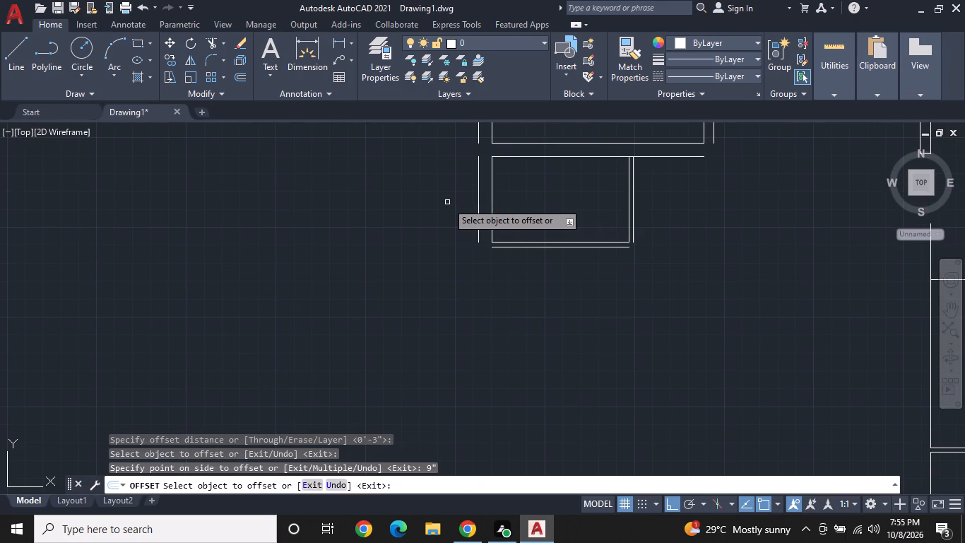
pyautogui.press('Escape')
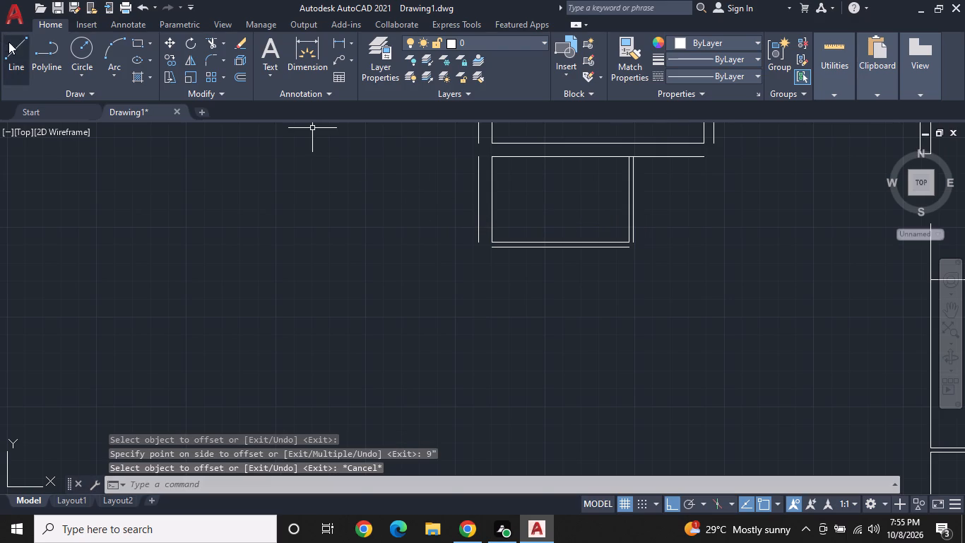
# Outline a second room from the left end of the 3" partition's lower line: 5' down, 8' right, and back up to that line.
pyautogui.click(12, 45)
pyautogui.click(495, 250)
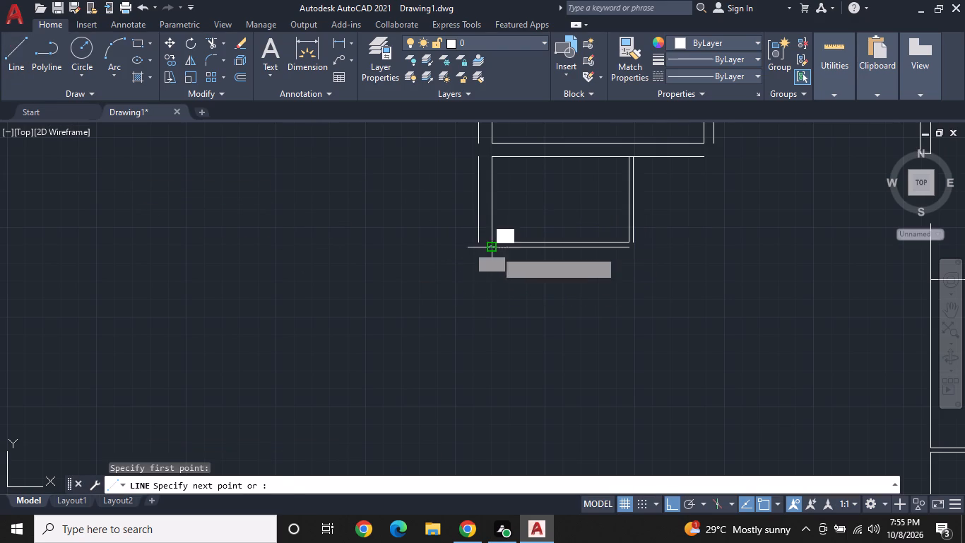
pyautogui.moveTo(499, 351); pyautogui.dragTo(499, 308, button='middle')
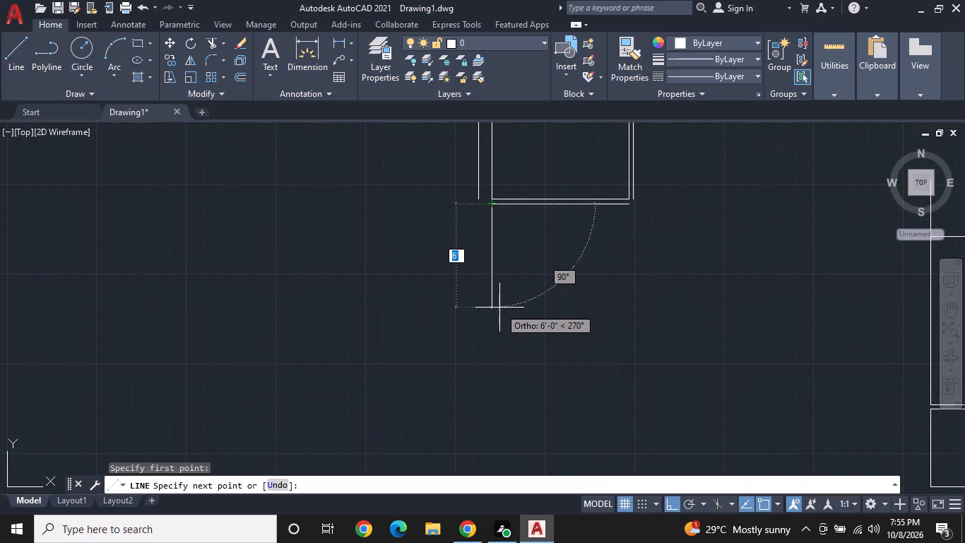
pyautogui.write("5'")
pyautogui.press('Return')
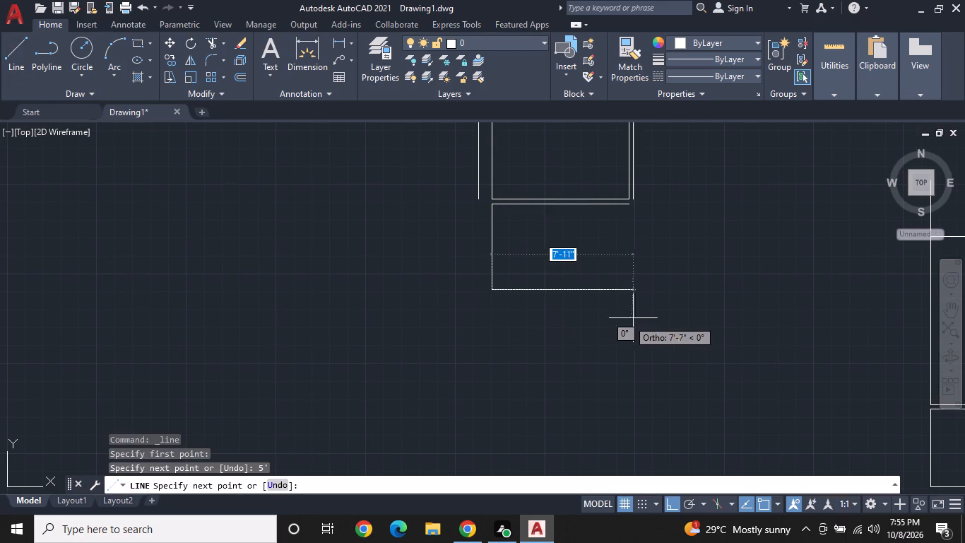
pyautogui.write("8'")
pyautogui.press('Return')
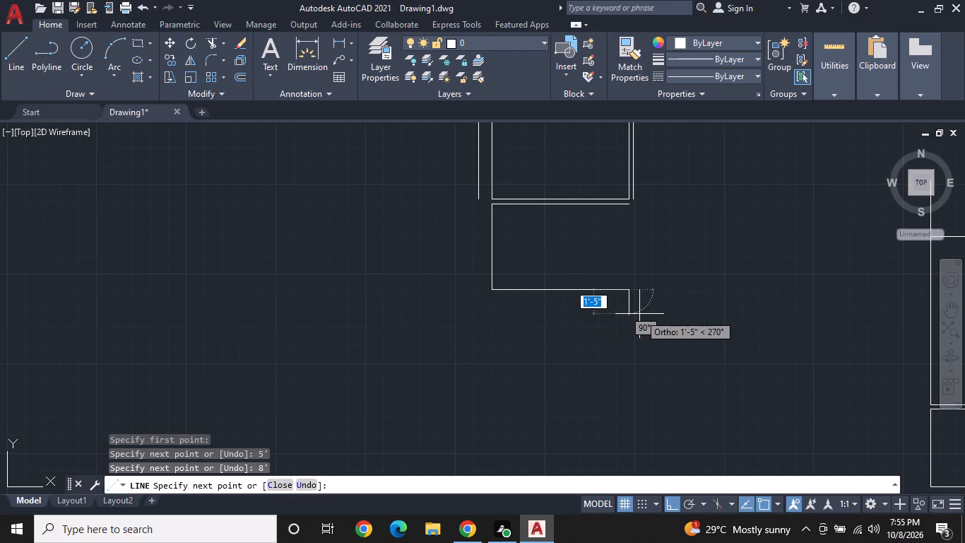
pyautogui.scroll(2, 630, 208)
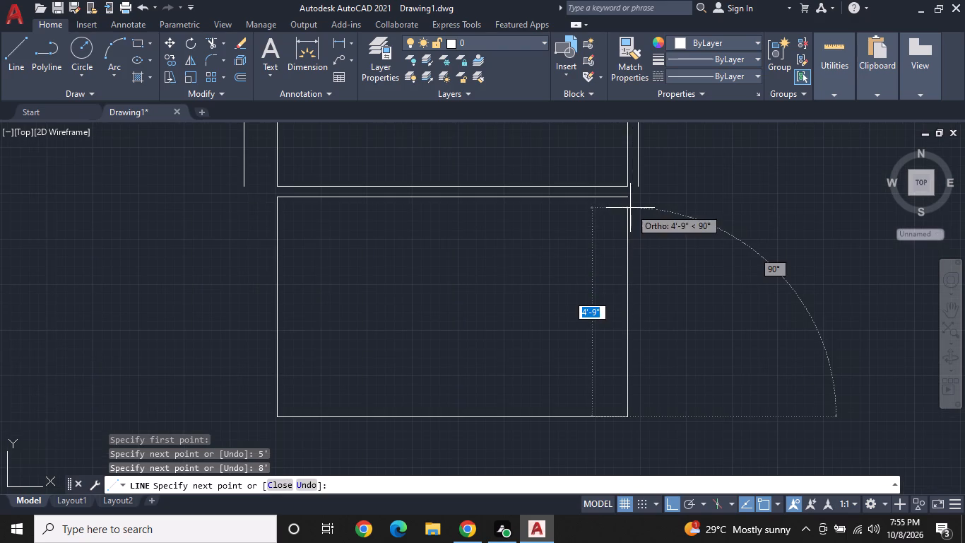
pyautogui.click(628, 200)
pyautogui.press('space')
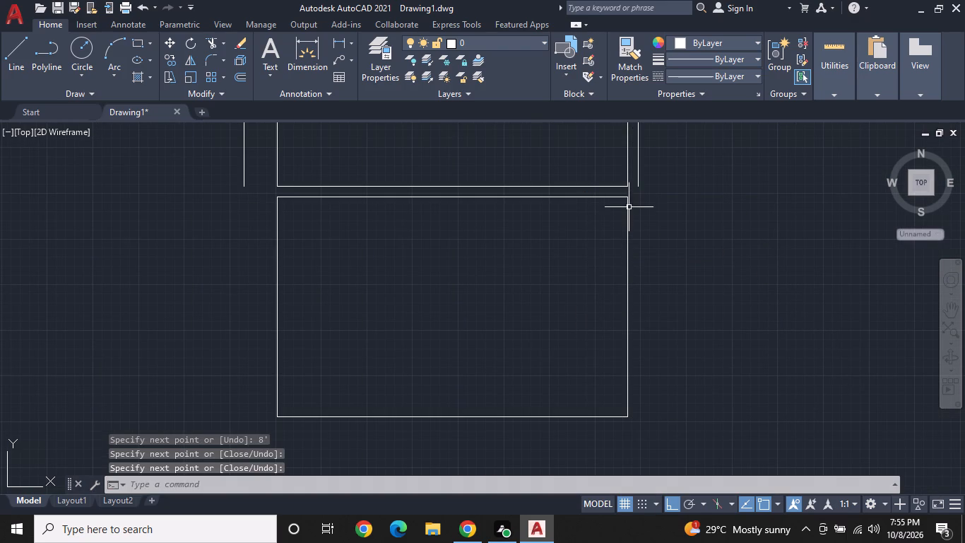
# Offset the right line of the second small room 3" outward.
pyautogui.click(243, 77)
pyautogui.press('space')
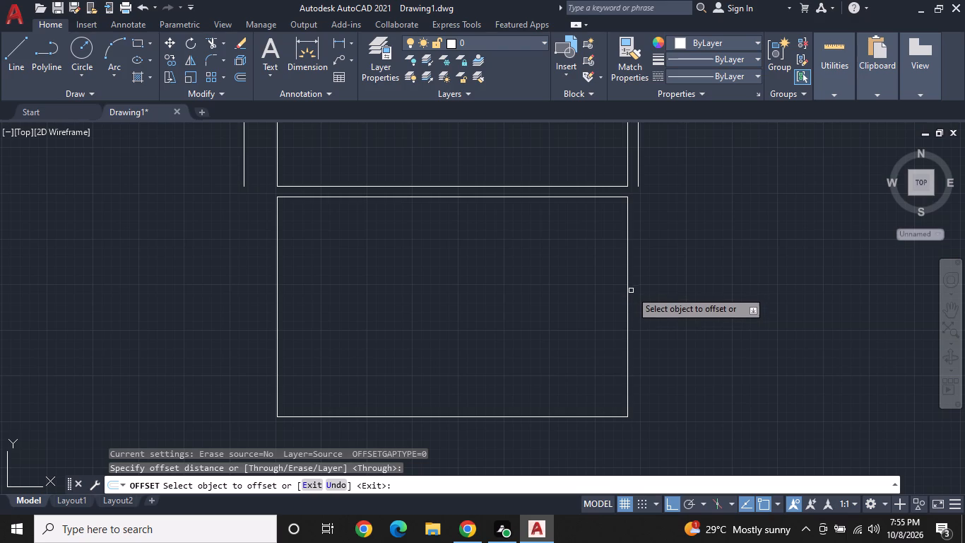
pyautogui.click(626, 301)
pyautogui.doubleClick(676, 298)
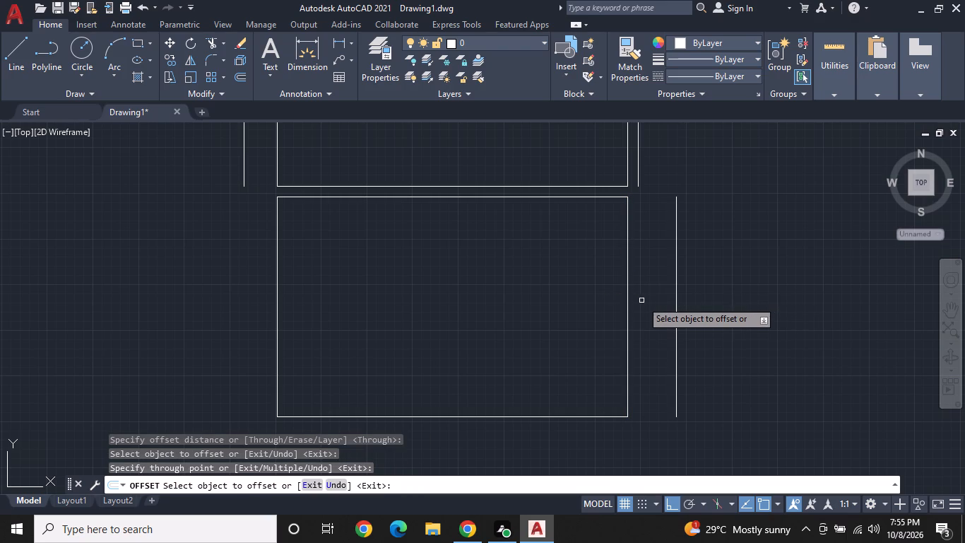
pyautogui.hotkey('ctrl', 'z')
pyautogui.click(627, 309)
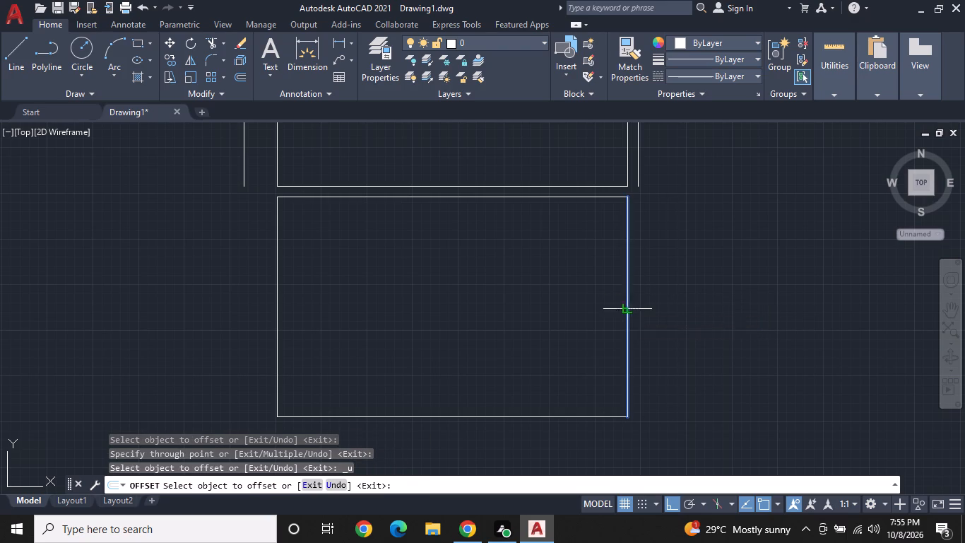
pyautogui.write("3'")
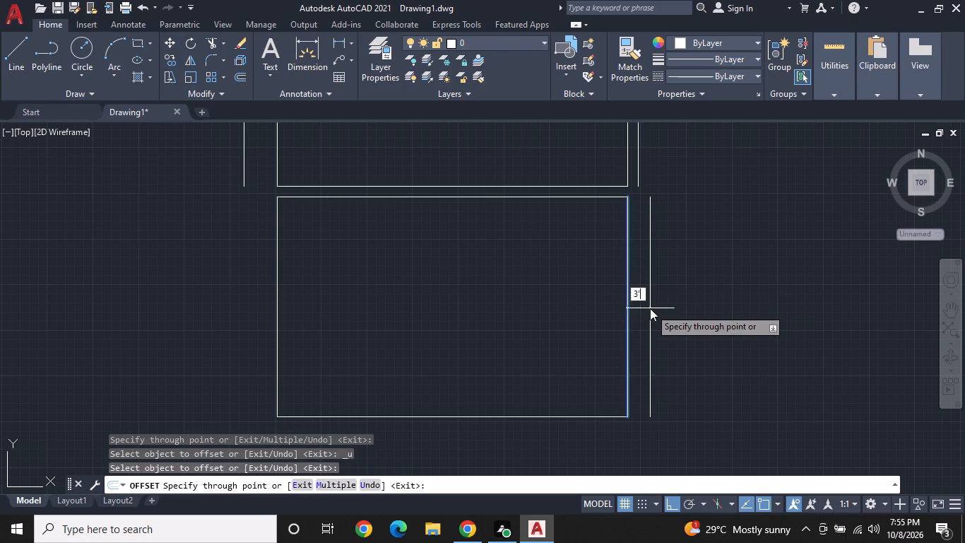
pyautogui.press('BackSpace')
pyautogui.hotkey('shift', '"')
pyautogui.press('Return')
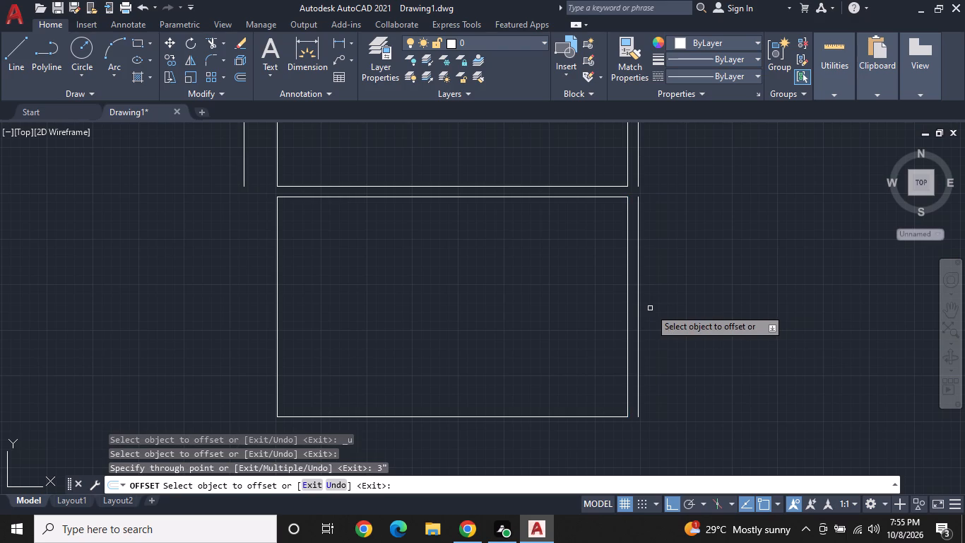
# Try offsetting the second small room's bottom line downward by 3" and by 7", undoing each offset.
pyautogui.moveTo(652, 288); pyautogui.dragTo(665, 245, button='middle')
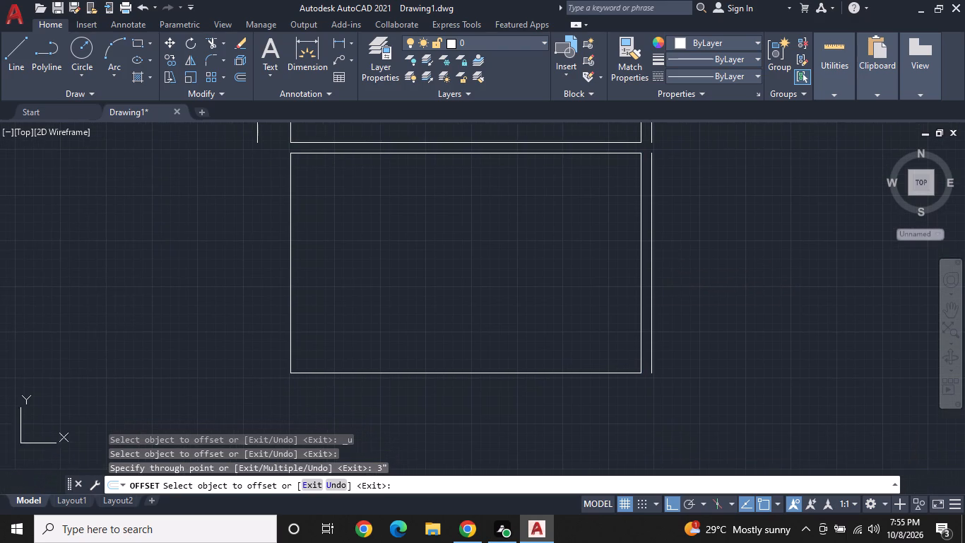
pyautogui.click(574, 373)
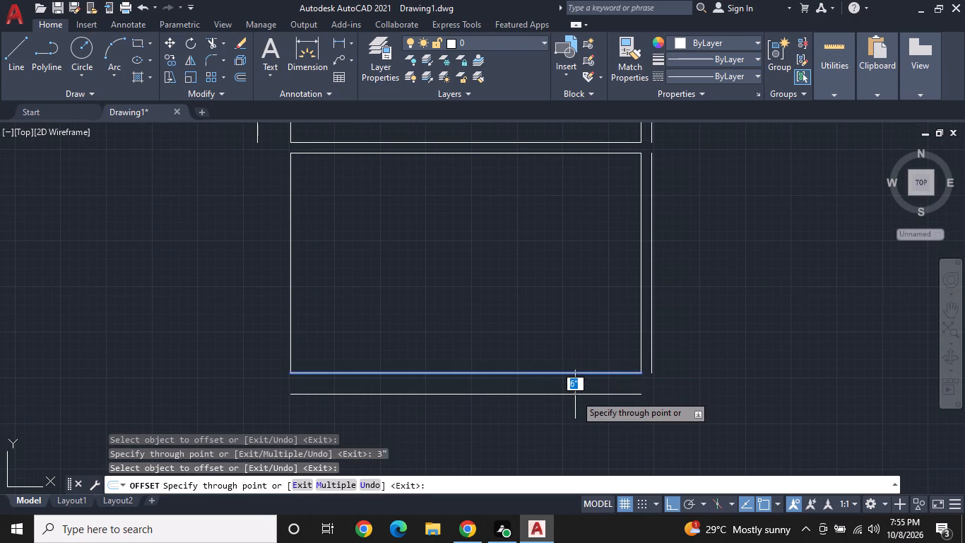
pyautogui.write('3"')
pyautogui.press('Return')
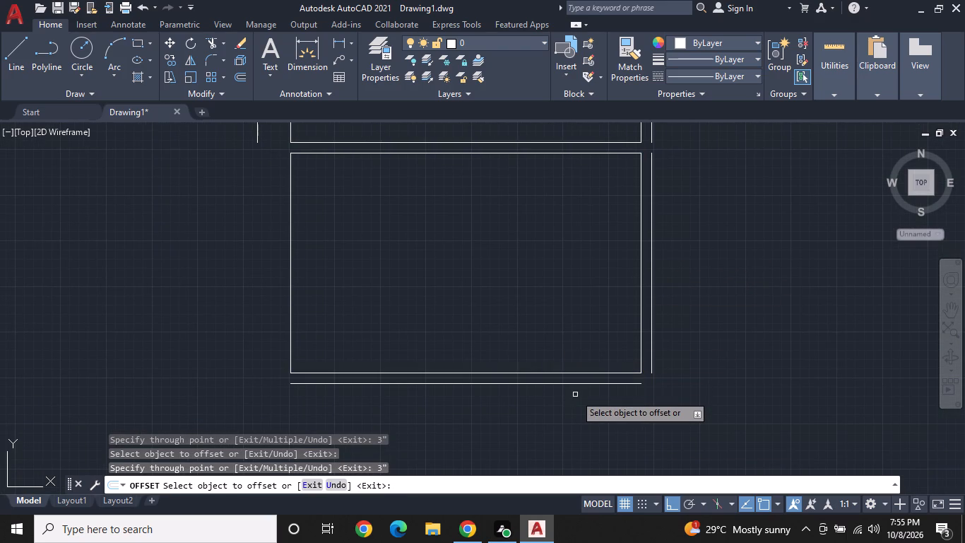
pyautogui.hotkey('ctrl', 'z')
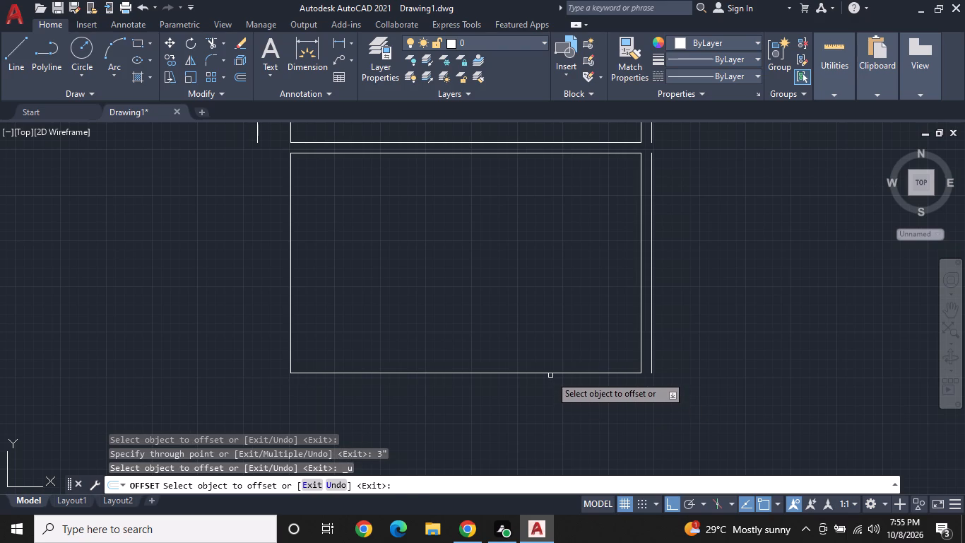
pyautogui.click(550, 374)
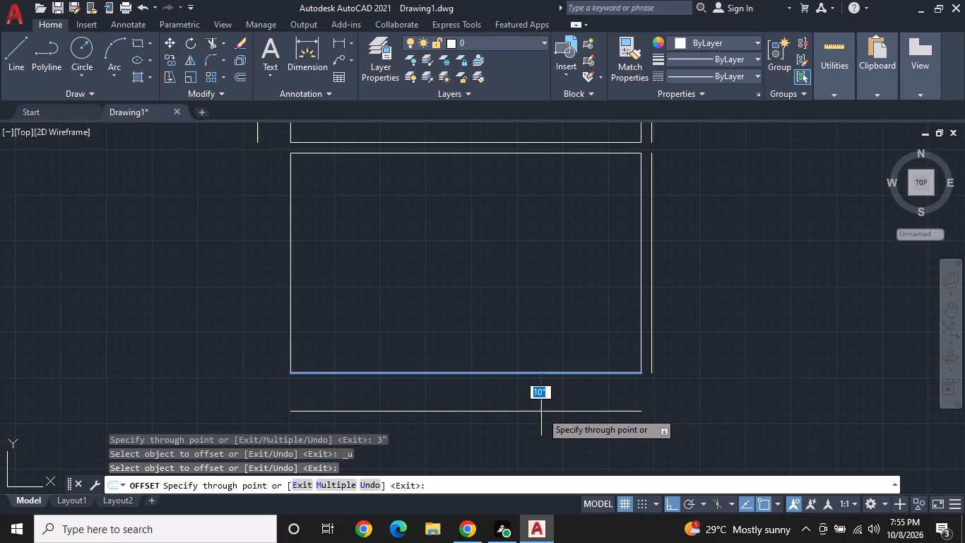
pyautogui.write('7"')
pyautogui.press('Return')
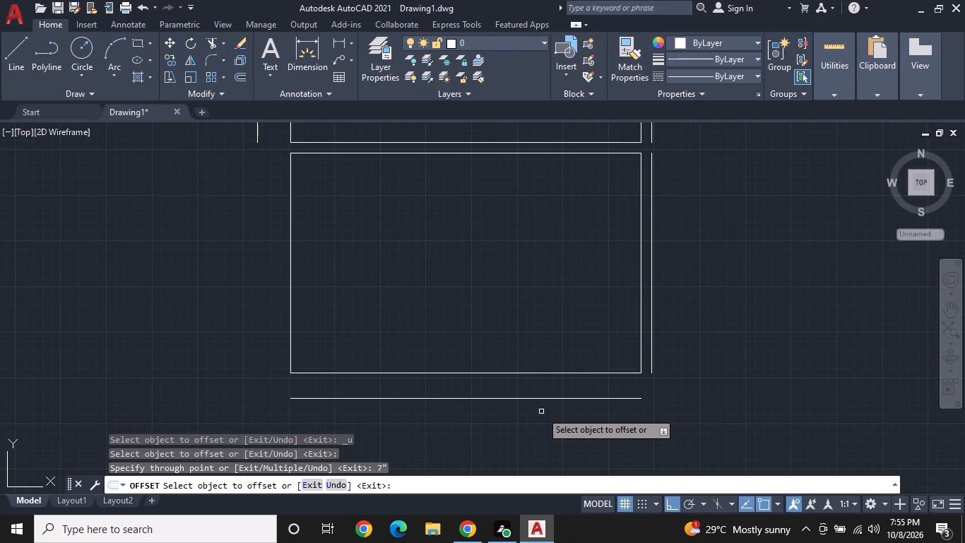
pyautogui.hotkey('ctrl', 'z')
# Offset the bottom line of the second small room 7" downward, and finish offsetting.
pyautogui.click(526, 370)
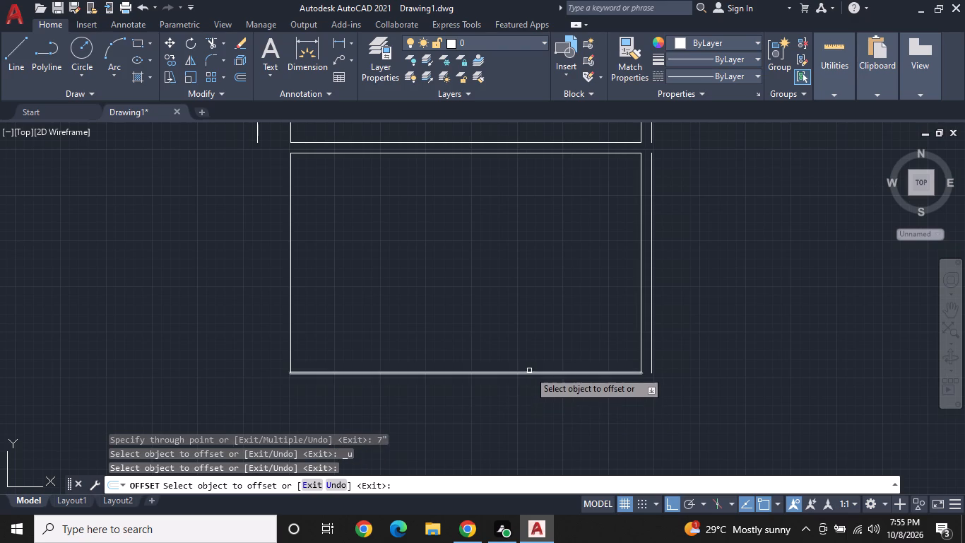
pyautogui.click(529, 370)
pyautogui.click(529, 373)
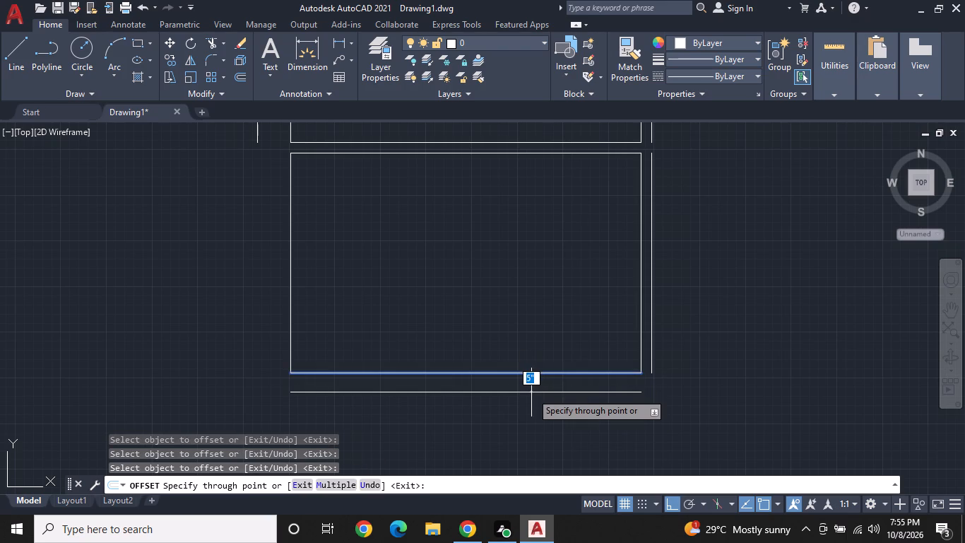
pyautogui.write('7"')
pyautogui.press('Return')
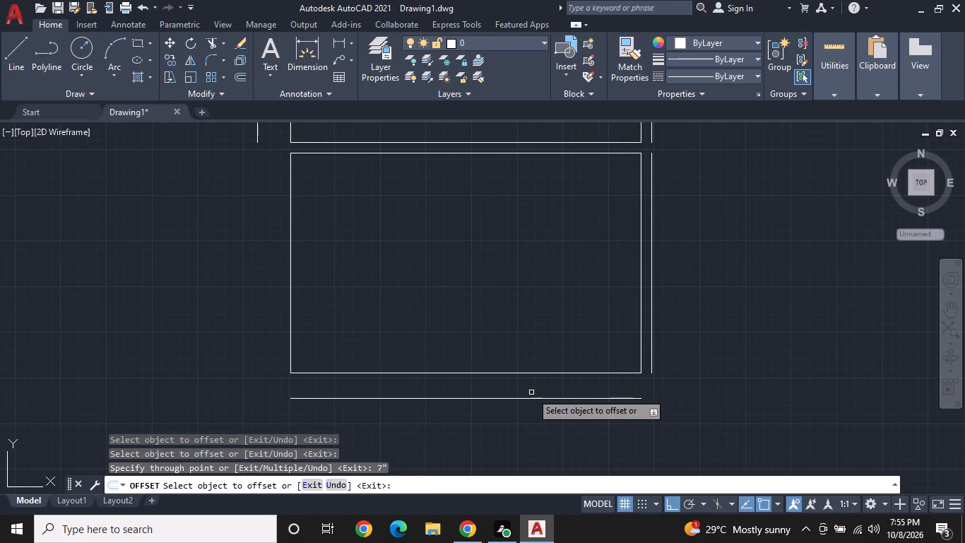
pyautogui.press('Escape')
# Offset the left line of the second small room 9" outward, and finish offsetting.
pyautogui.scroll(-3, 506, 335)
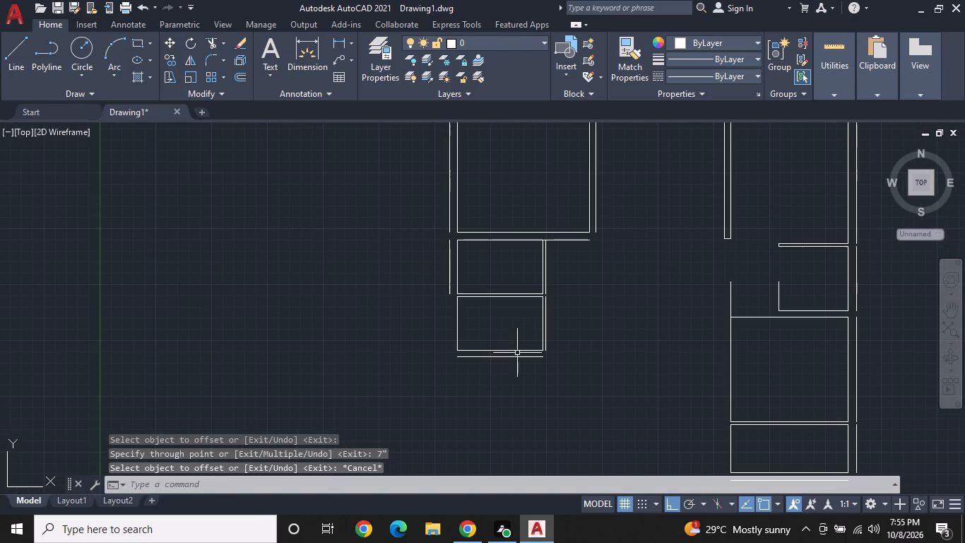
pyautogui.moveTo(526, 336); pyautogui.dragTo(453, 290, button='middle')
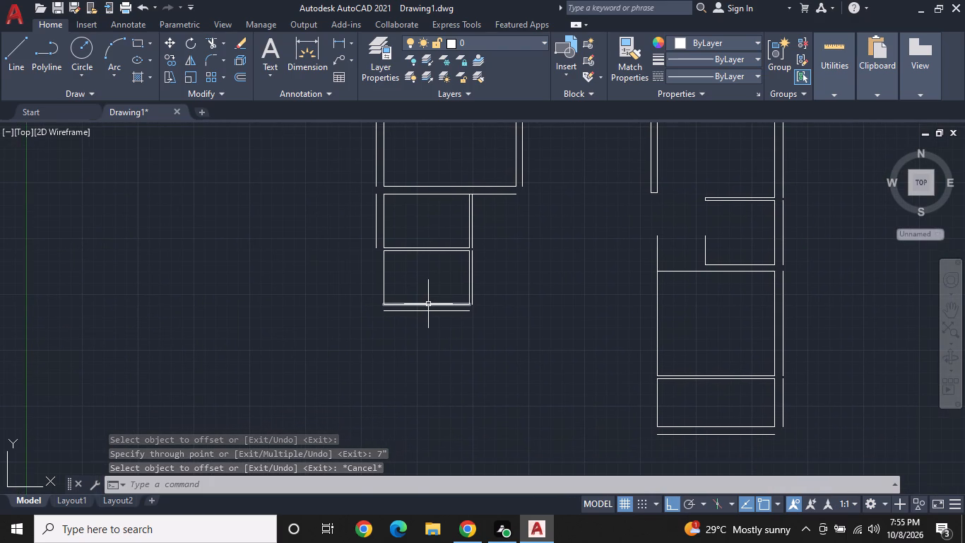
pyautogui.click(238, 79)
pyautogui.write('9"')
pyautogui.press('Return')
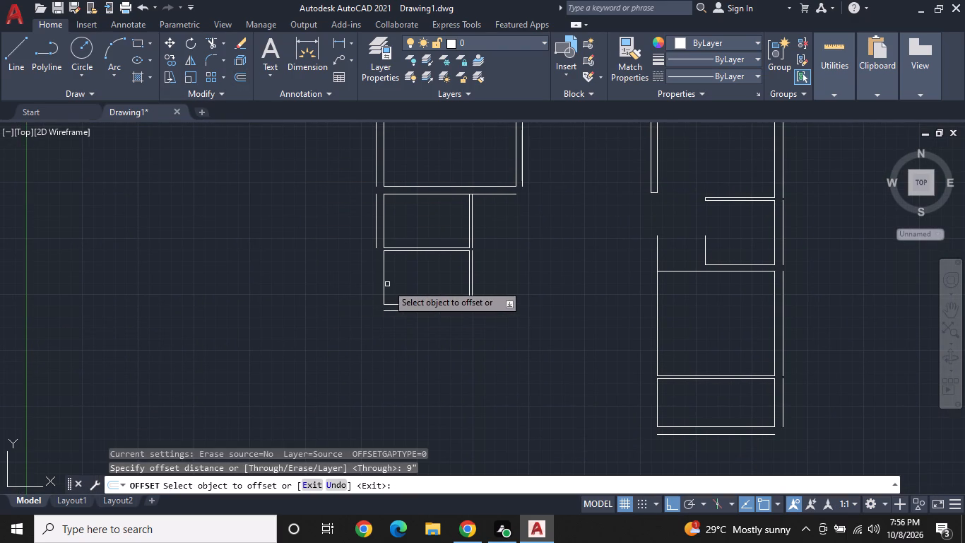
pyautogui.click(383, 288)
pyautogui.click(358, 296)
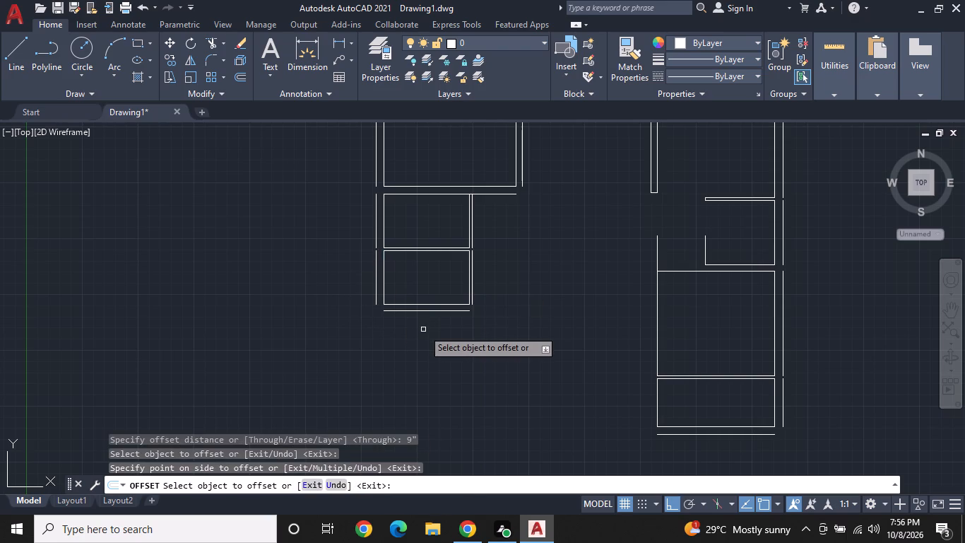
pyautogui.moveTo(422, 321); pyautogui.dragTo(423, 267, button='middle')
pyautogui.scroll(1, 427, 257)
pyautogui.press('Escape')
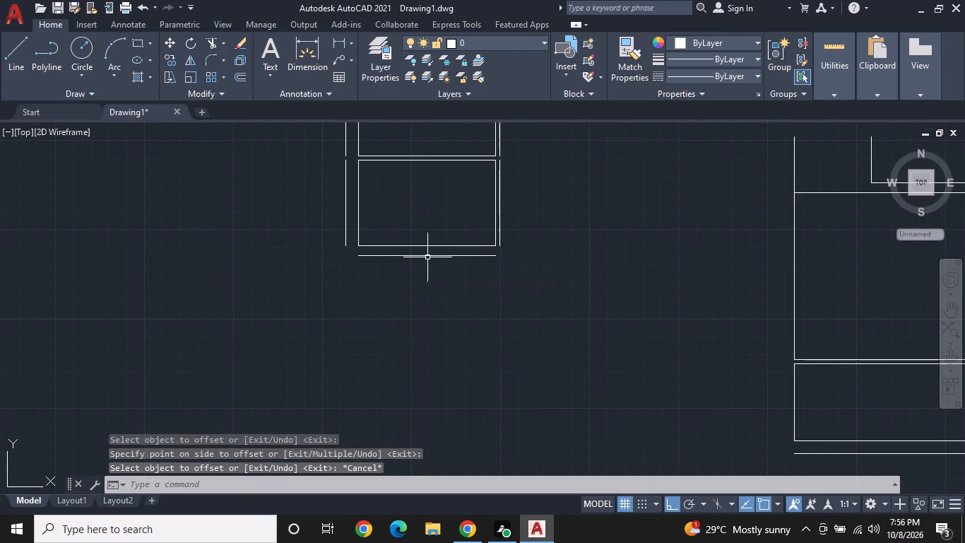
# Draw a line from the left end of the 7" offset below the second small room: 11' down, 12'4" right, and back up level with the start.
pyautogui.click(13, 42)
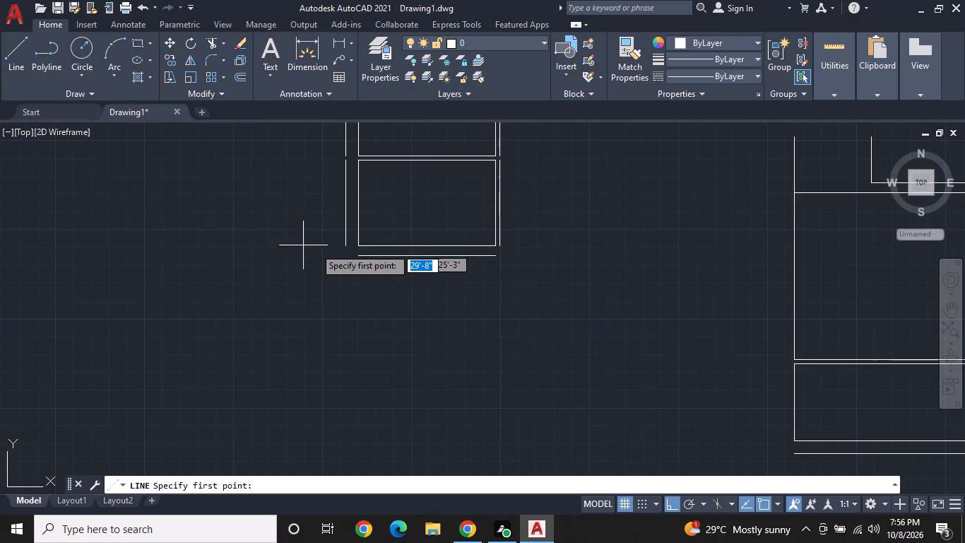
pyautogui.click(355, 256)
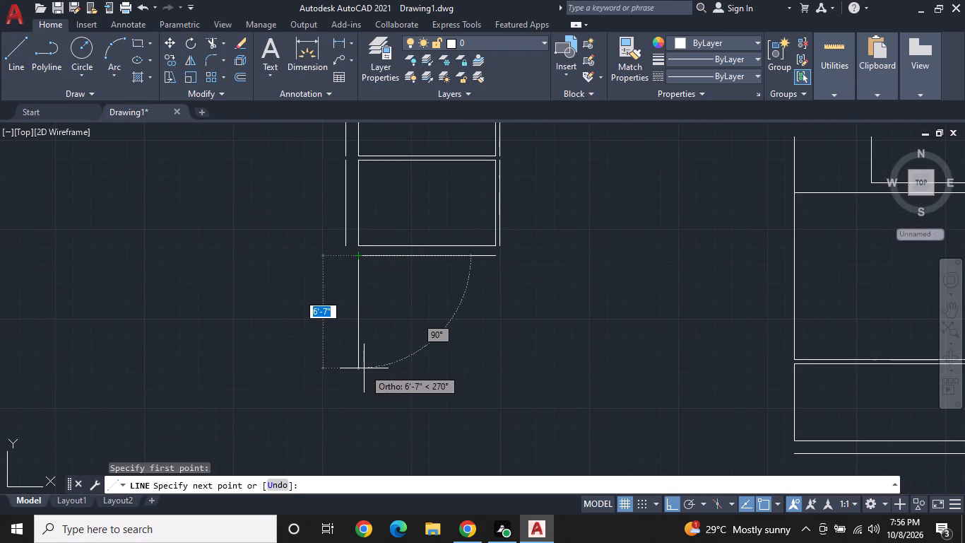
pyautogui.write("11'")
pyautogui.press('Return')
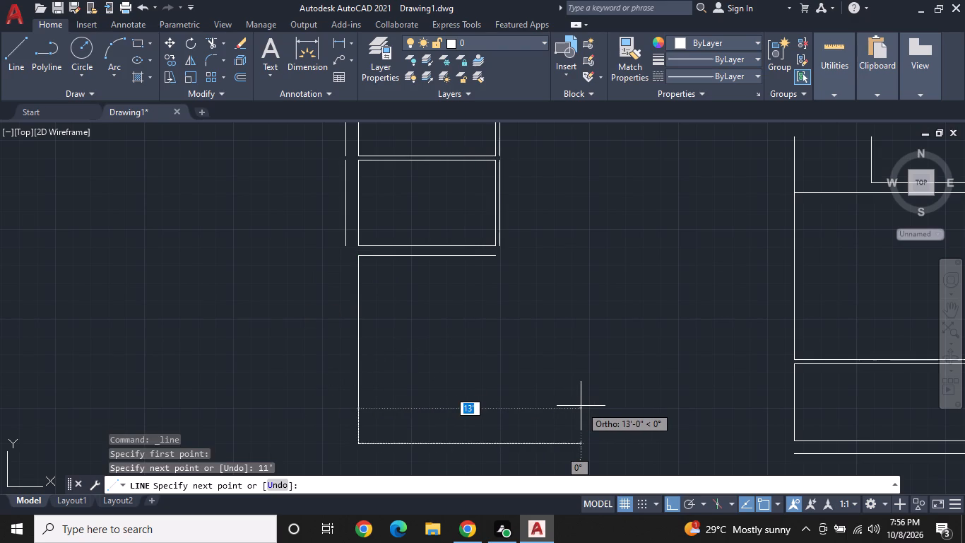
pyautogui.write('12\'4"')
pyautogui.press('Return')
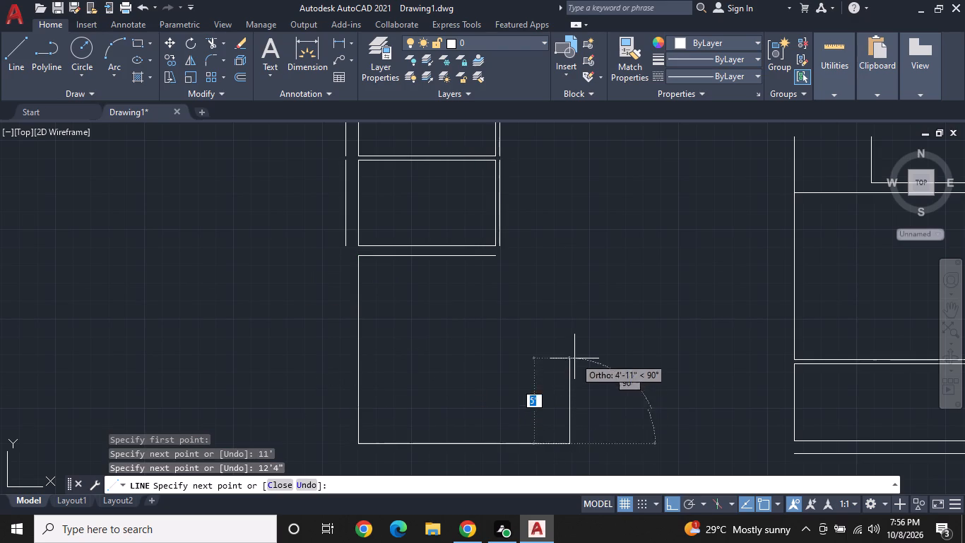
pyautogui.scroll(1, 560, 262)
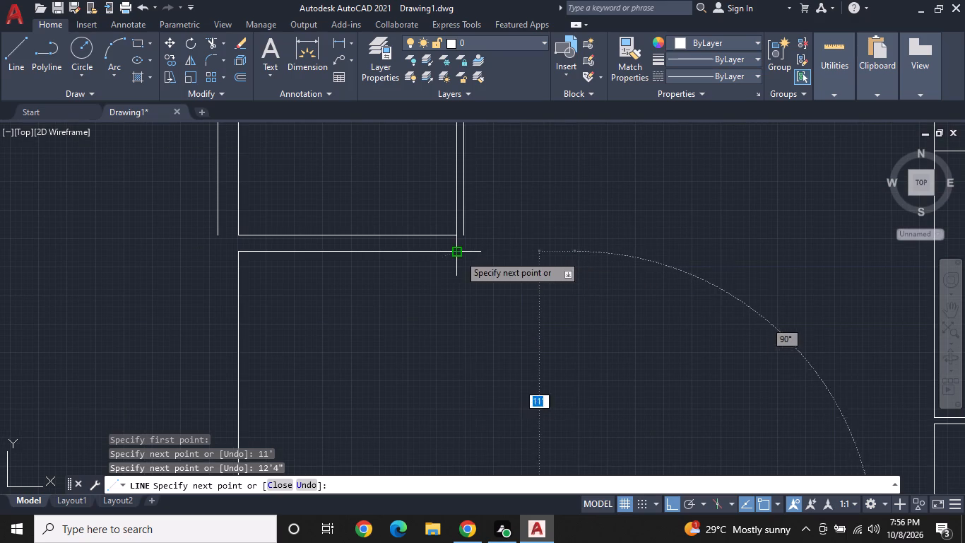
pyautogui.click(575, 250)
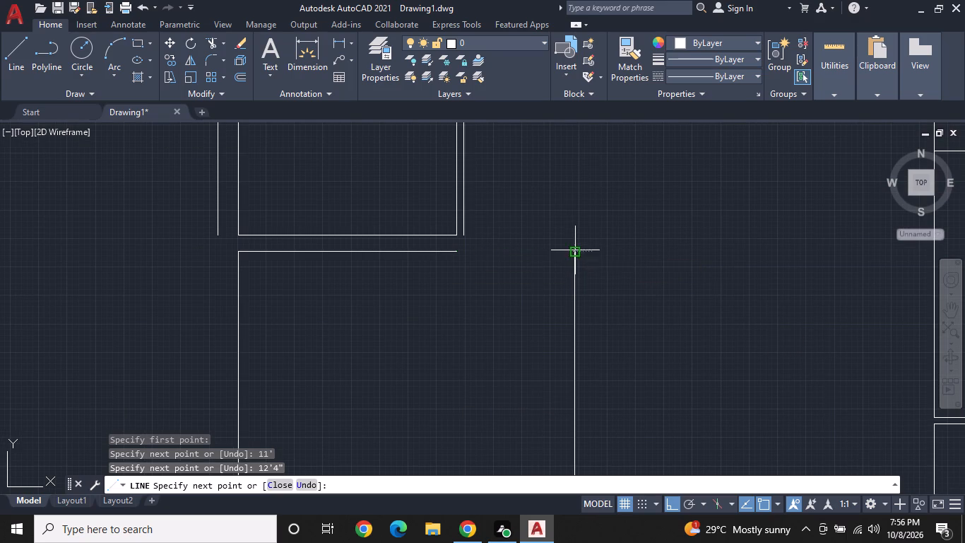
# Continue the line with a short jog left, 7" up, and 12' right to form the adjoining room's top edge.
pyautogui.click(560, 255)
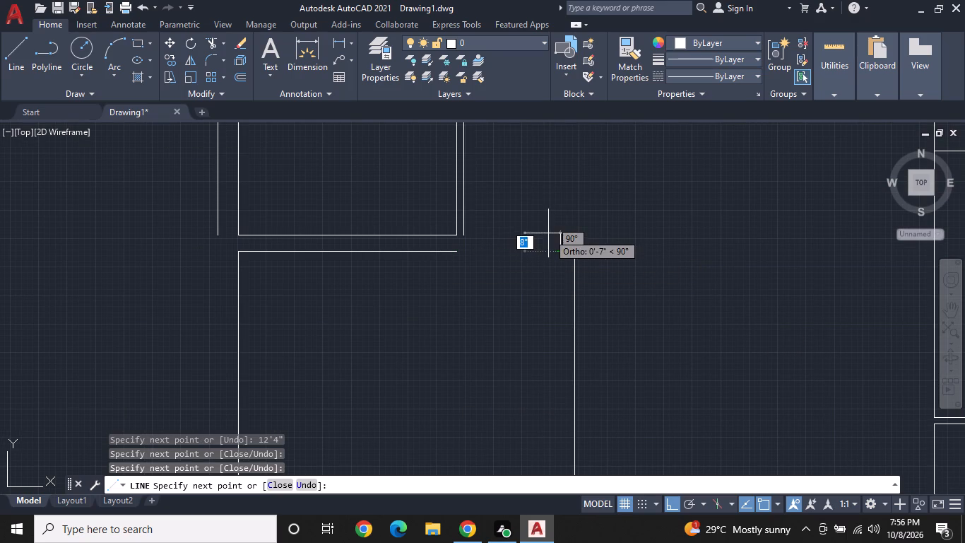
pyautogui.write('7"')
pyautogui.press('Return')
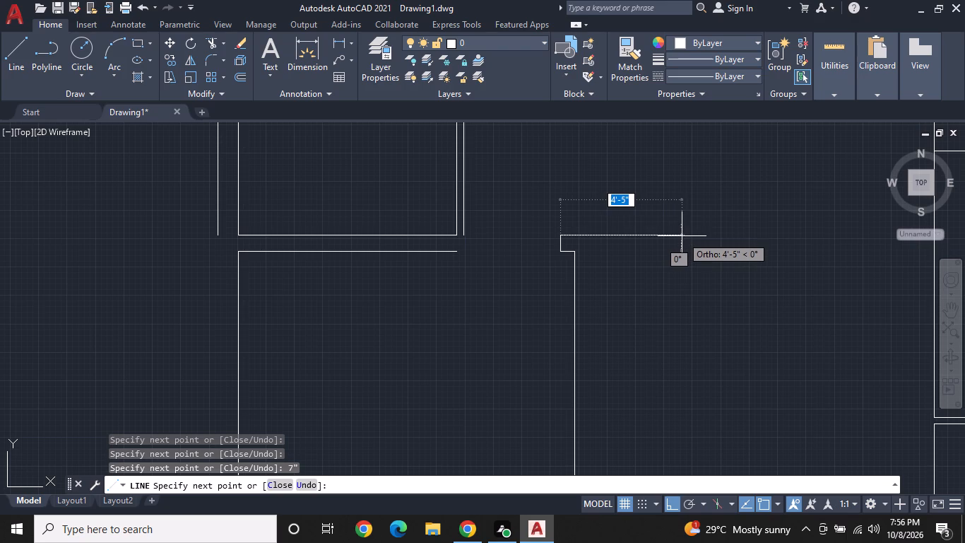
pyautogui.moveTo(690, 264); pyautogui.dragTo(527, 259, button='middle')
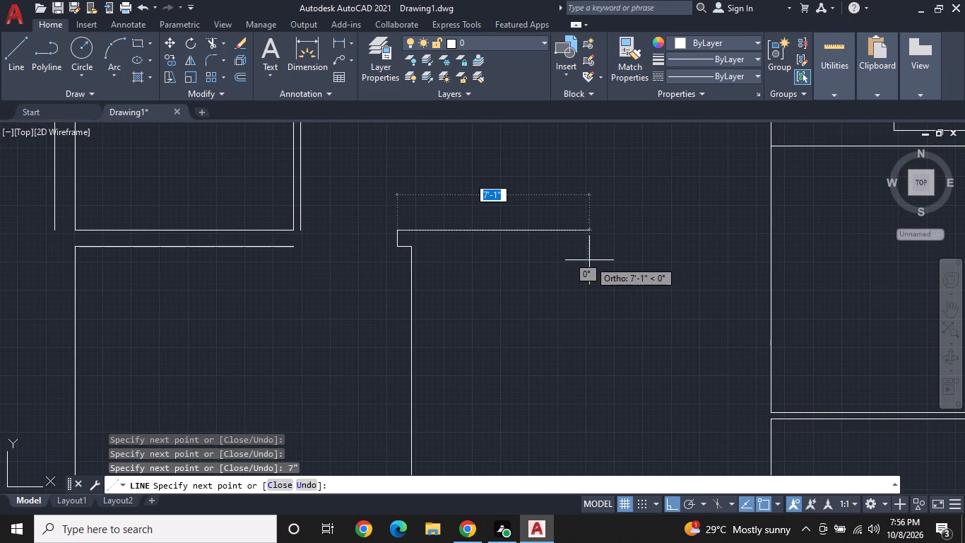
pyautogui.write('12')
pyautogui.press('Return')
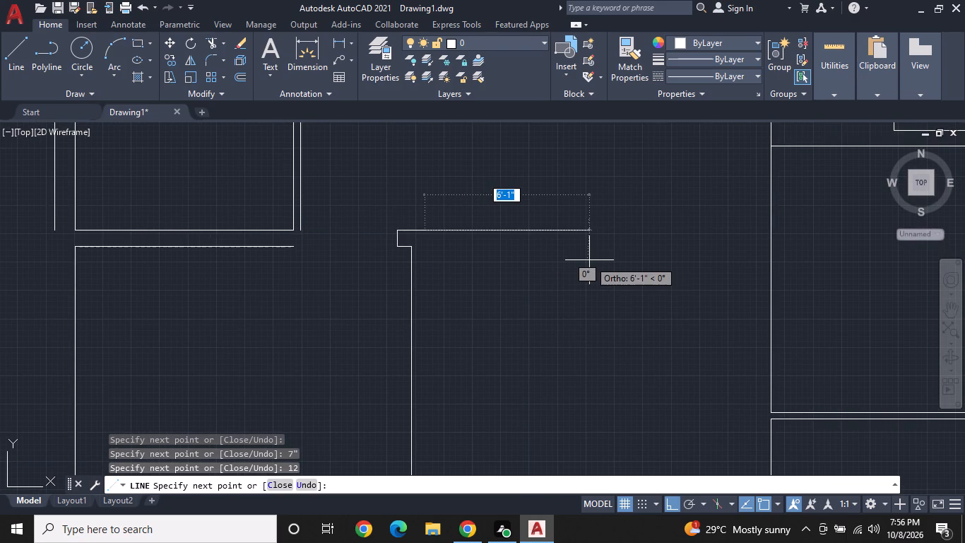
pyautogui.hotkey('ctrl', 'z')
pyautogui.write("12'")
pyautogui.press('Return')
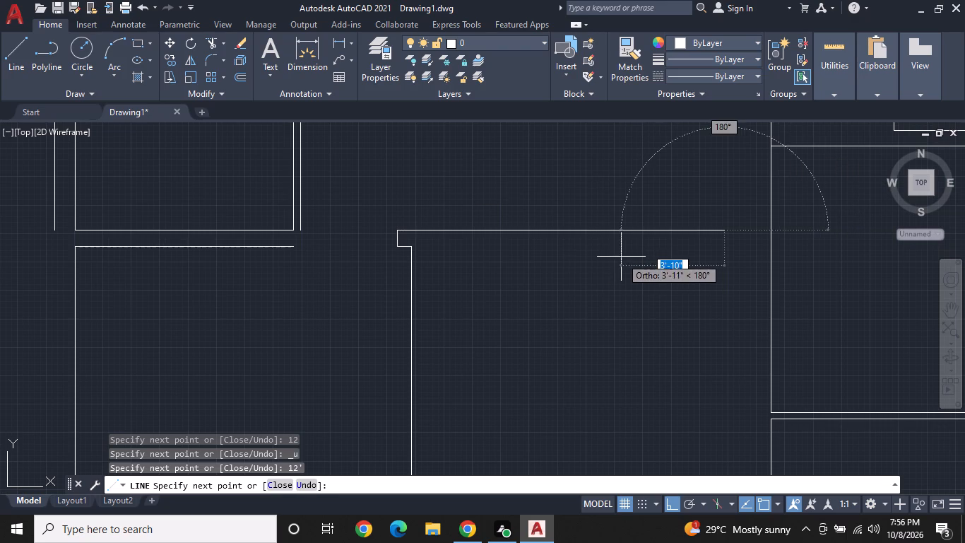
# Close off the adjoining room with a line 8'7" down and back left to the neighbouring room's wall, and finish the line.
pyautogui.moveTo(619, 257); pyautogui.dragTo(453, 259, button='middle')
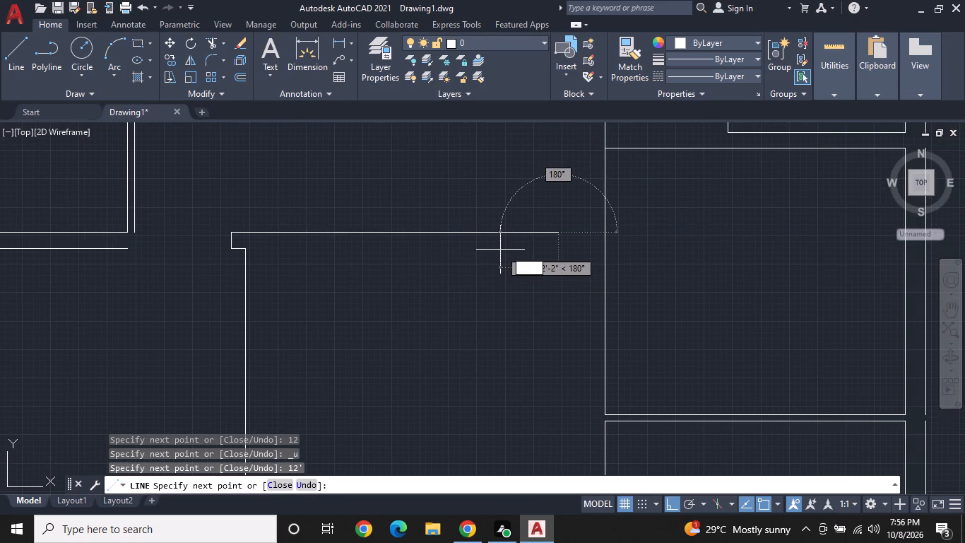
pyautogui.scroll(-1, 501, 250)
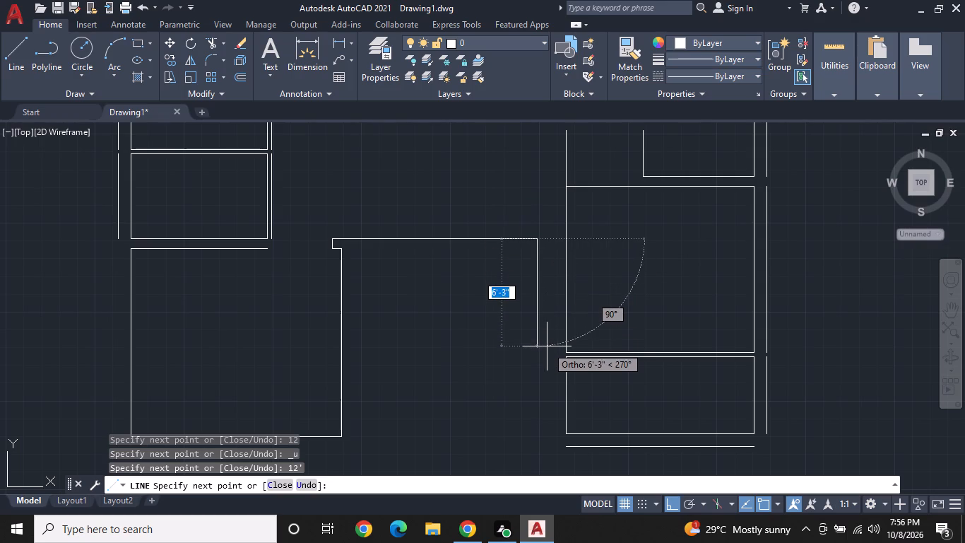
pyautogui.write('8\'7"')
pyautogui.press('Return')
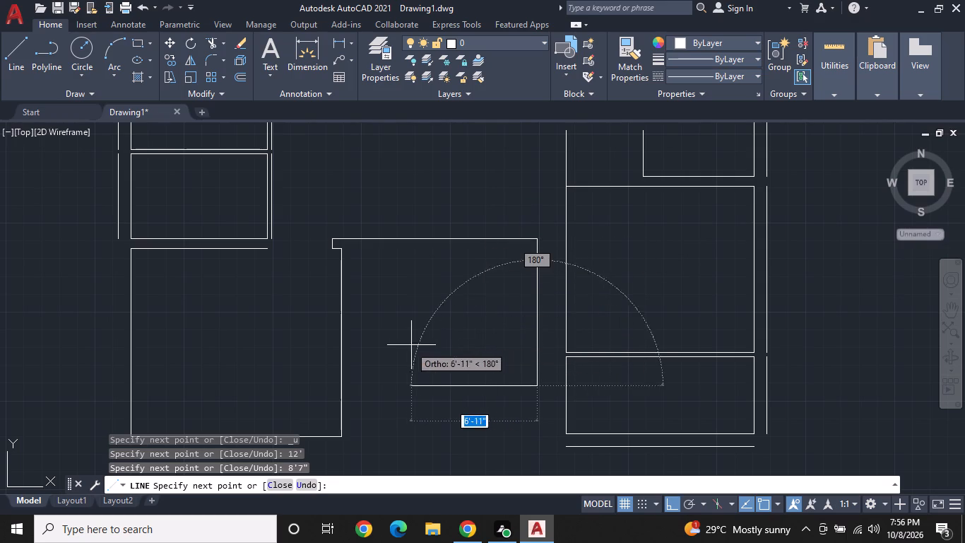
pyautogui.moveTo(427, 362); pyautogui.dragTo(449, 305, button='middle')
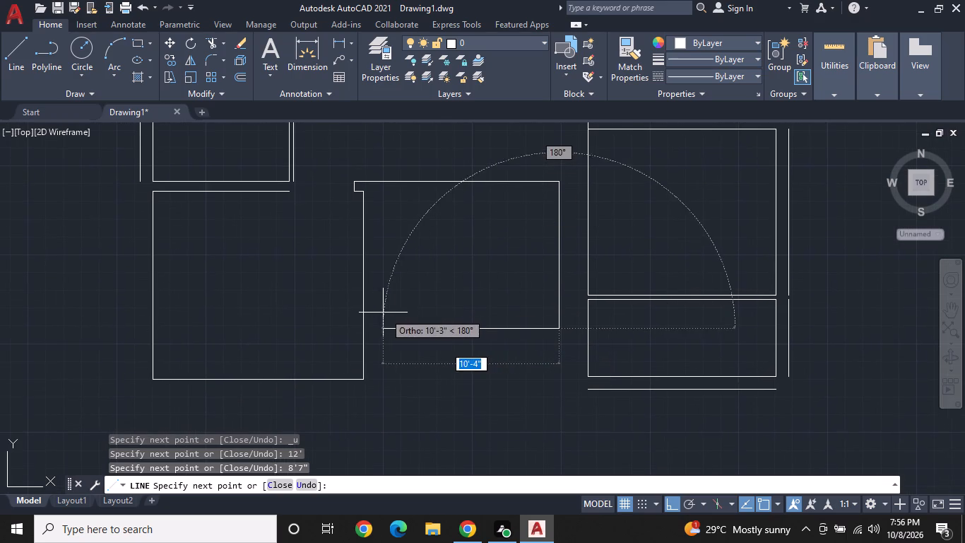
pyautogui.scroll(1, 379, 320)
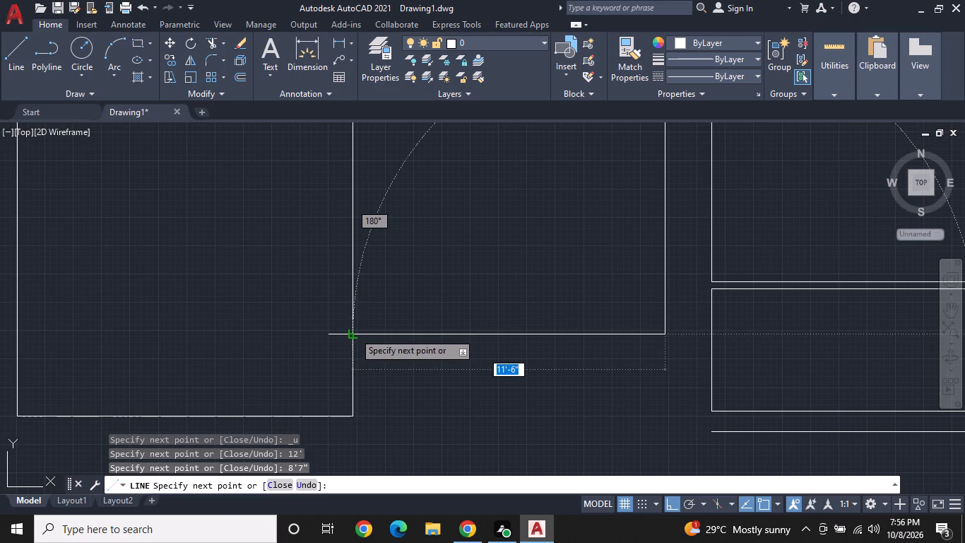
pyautogui.click(353, 332)
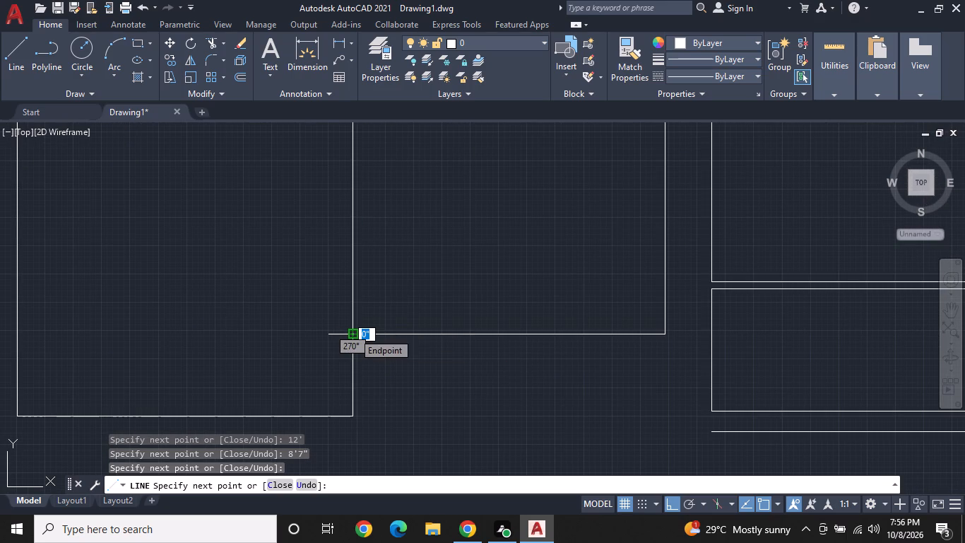
pyautogui.press('space')
# Offset the left lines of the two lowest rooms in the right-hand block 7" outward, and finish offsetting.
pyautogui.moveTo(646, 389); pyautogui.dragTo(552, 452, button='middle')
pyautogui.scroll(-2, 564, 362)
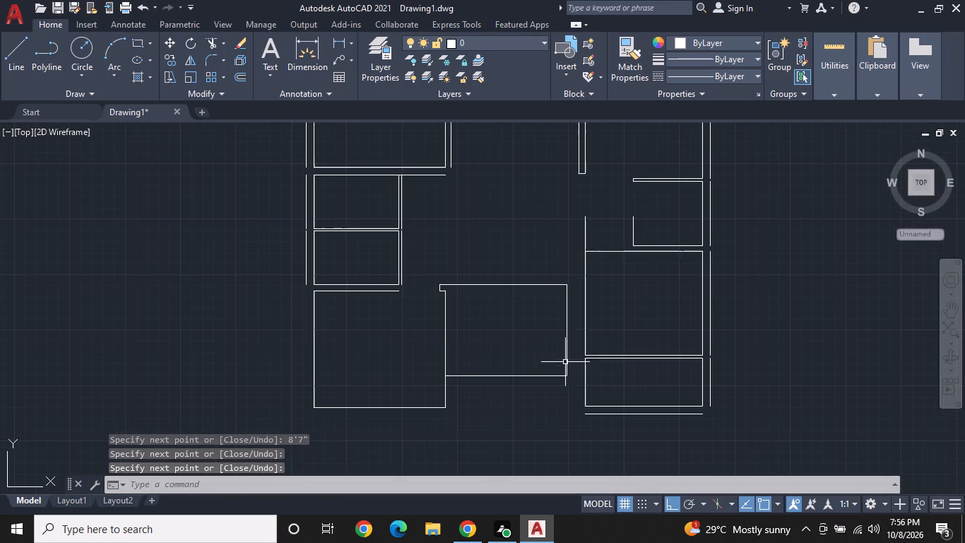
pyautogui.moveTo(557, 359); pyautogui.dragTo(523, 356, button='middle')
pyautogui.middleClick(523, 356)
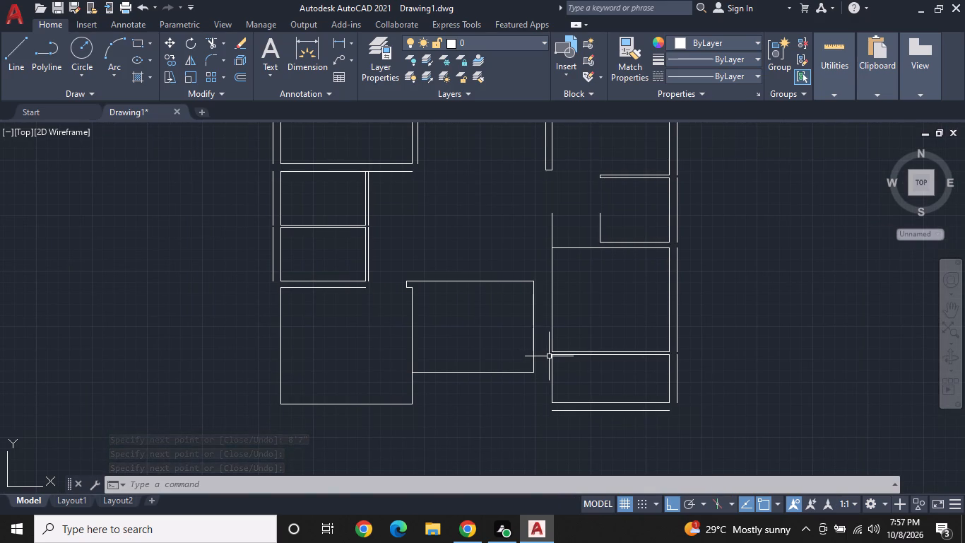
pyautogui.scroll(1, 549, 356)
pyautogui.moveTo(553, 349); pyautogui.dragTo(519, 334, button='middle')
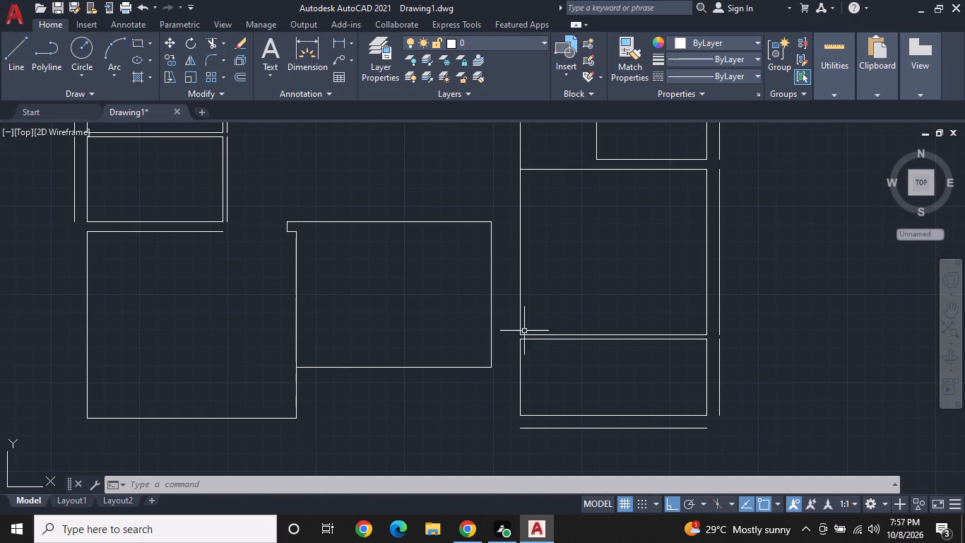
pyautogui.click(242, 73)
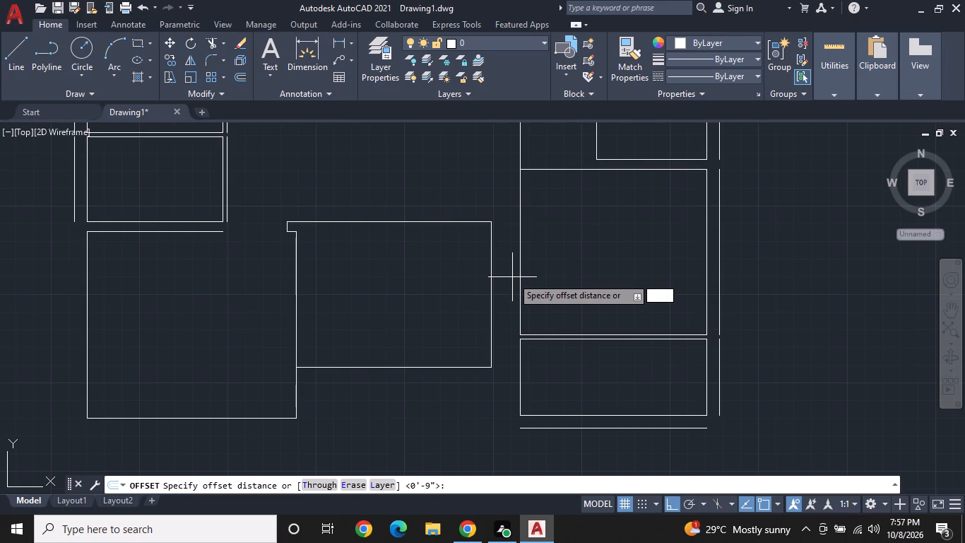
pyautogui.write('7"')
pyautogui.press('Return')
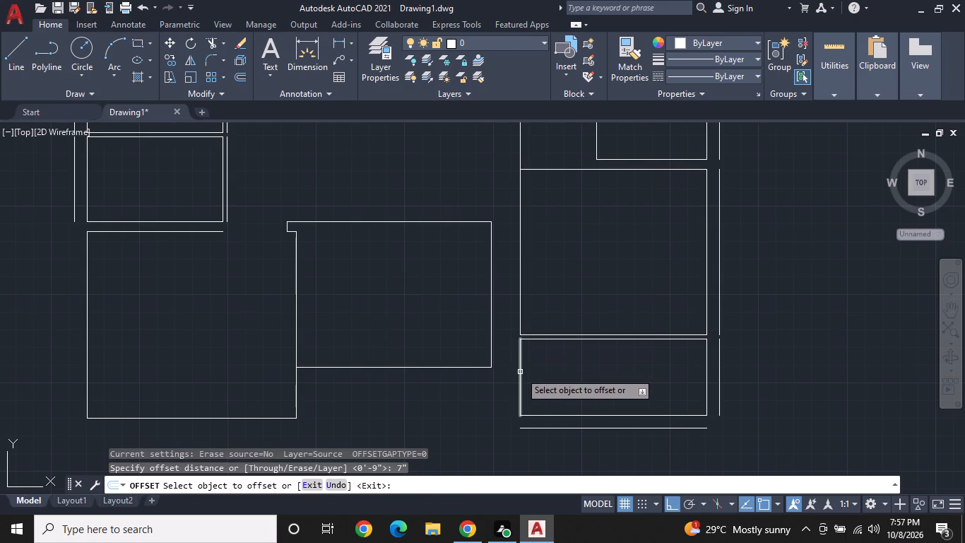
pyautogui.click(520, 372)
pyautogui.click(485, 375)
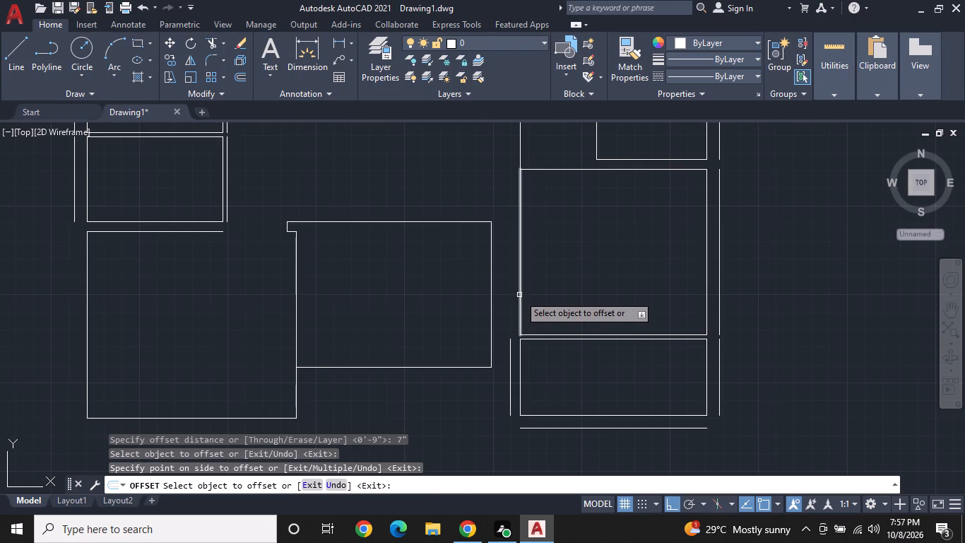
pyautogui.click(519, 295)
pyautogui.click(486, 298)
pyautogui.moveTo(568, 298); pyautogui.dragTo(580, 340, button='middle')
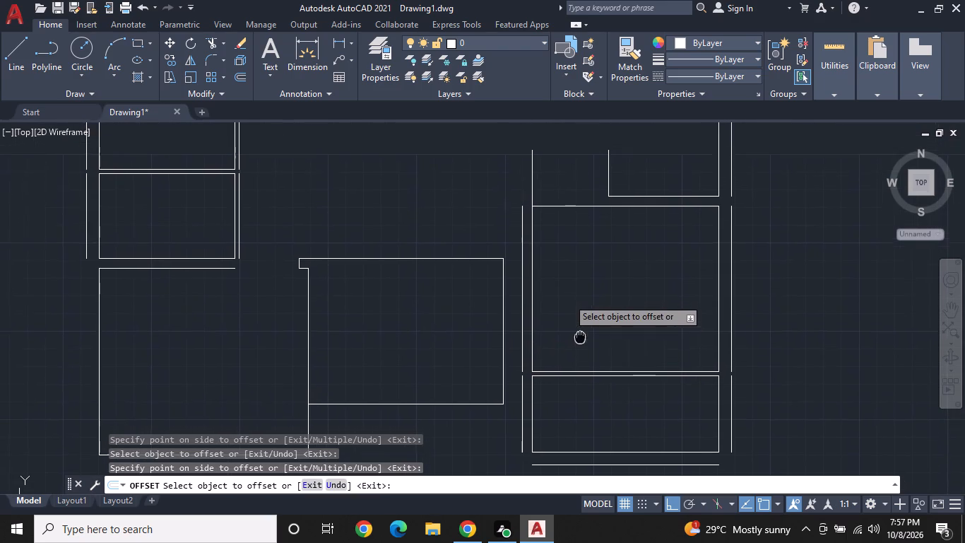
pyautogui.moveTo(580, 340); pyautogui.dragTo(580, 345, button='middle')
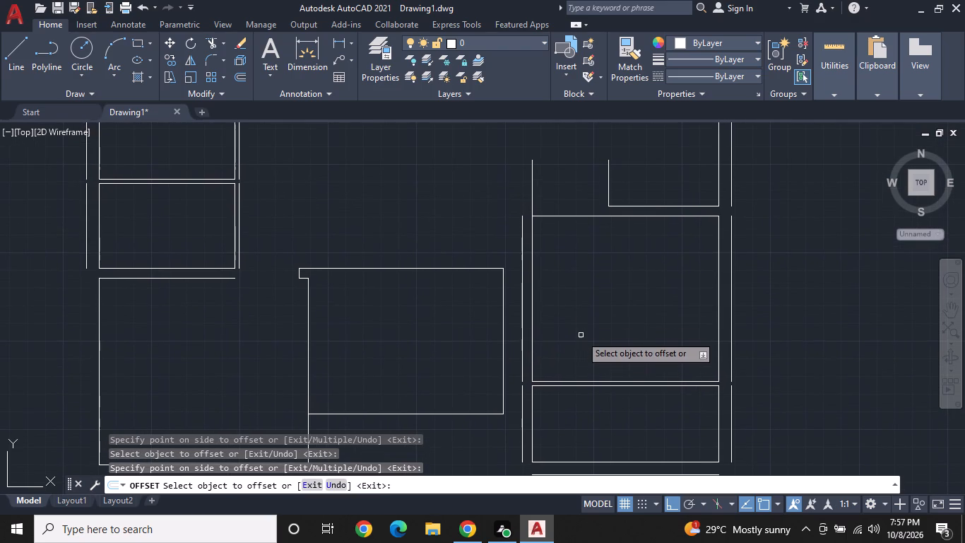
pyautogui.scroll(1, 578, 329)
pyautogui.moveTo(578, 328); pyautogui.dragTo(603, 288, button='middle')
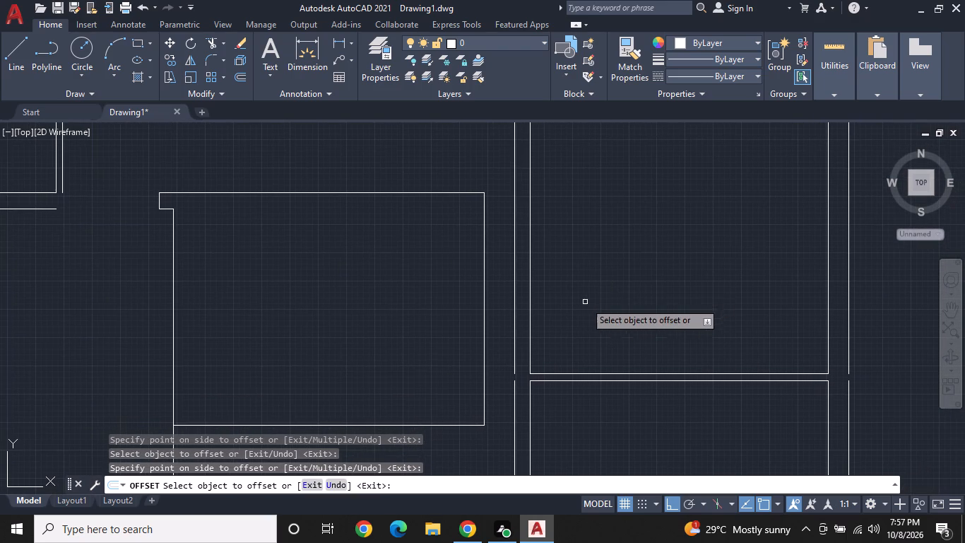
pyautogui.moveTo(570, 325); pyautogui.dragTo(582, 285, button='middle')
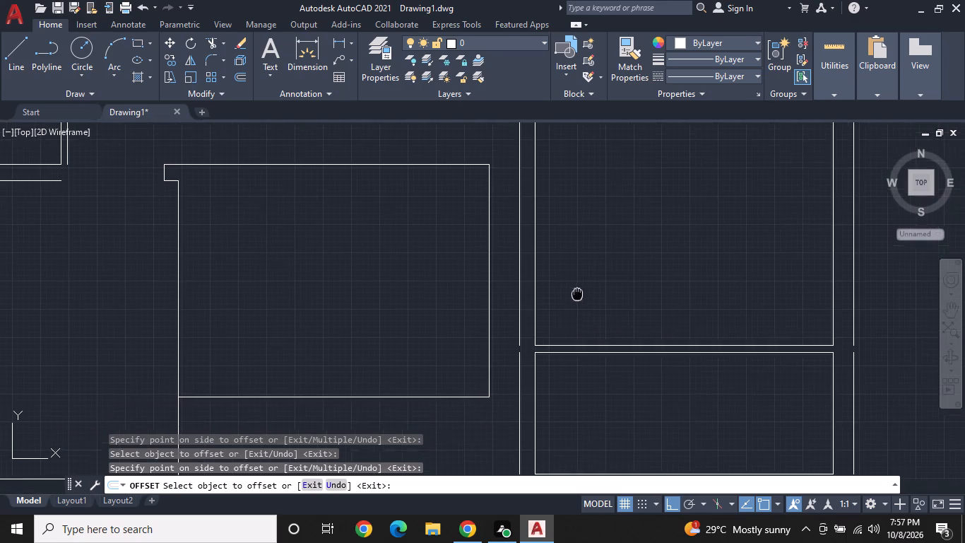
pyautogui.moveTo(582, 285); pyautogui.dragTo(593, 268, button='middle')
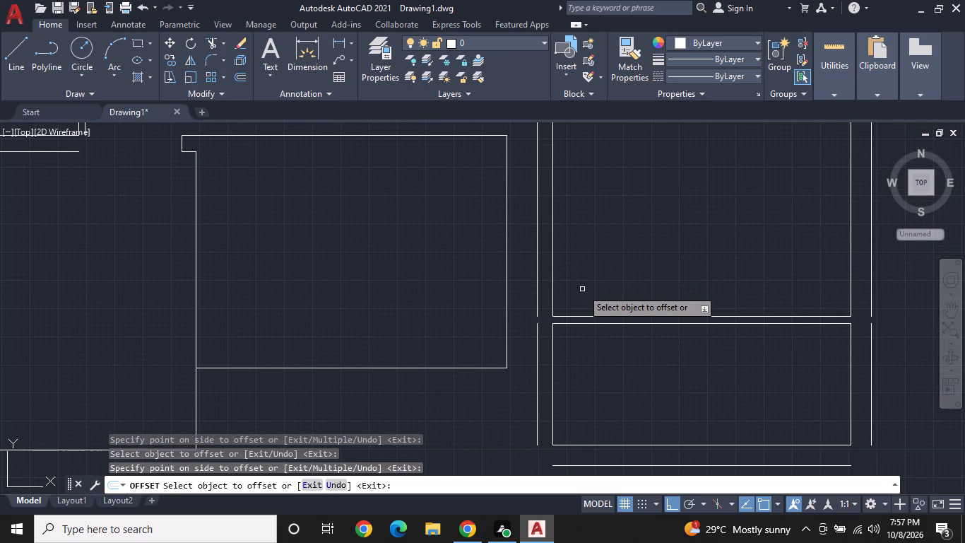
pyautogui.press('Escape')
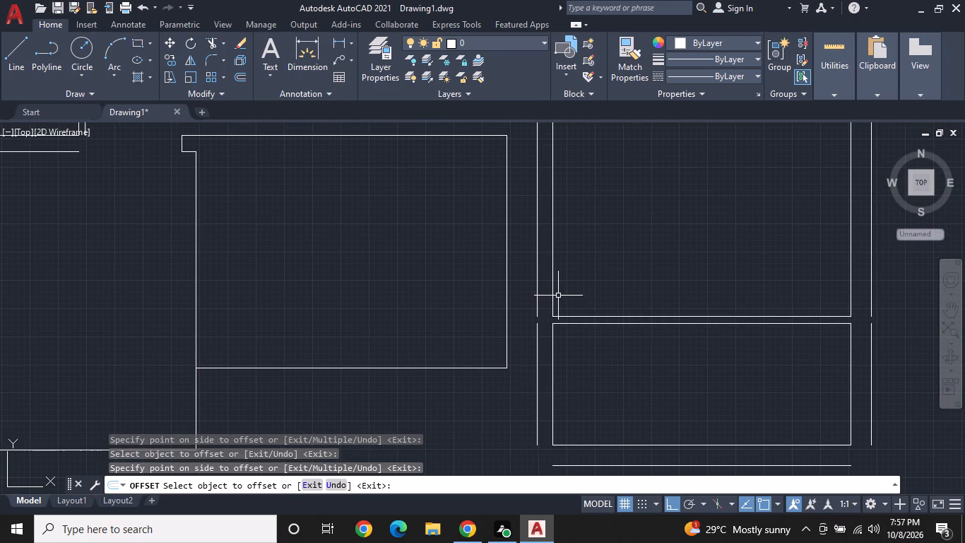
# Draw a line from the middle room's bottom-right corner across to the 7" wall line of the lowest right-hand room.
pyautogui.moveTo(557, 297); pyautogui.dragTo(575, 240, button='middle')
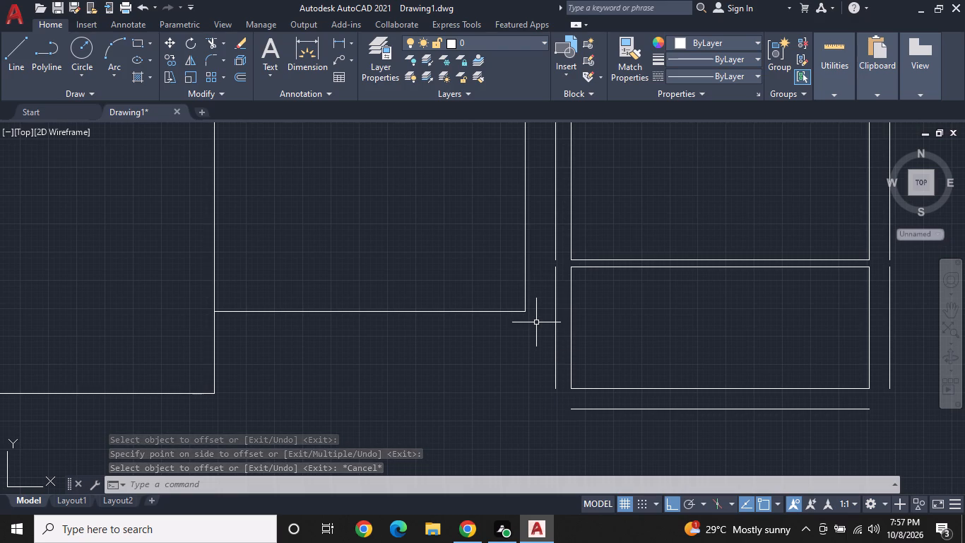
pyautogui.write('L')
pyautogui.press('space')
pyautogui.click(528, 312)
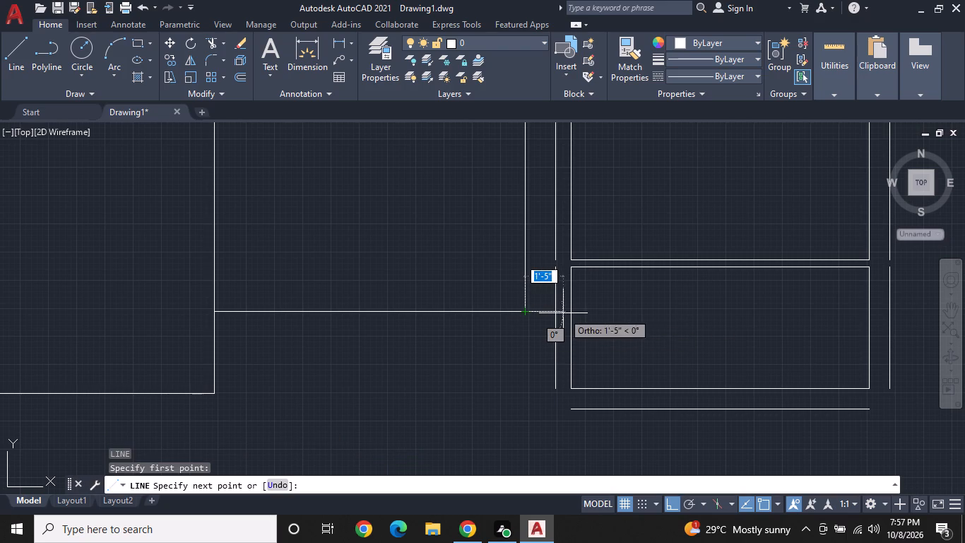
pyautogui.click(557, 313)
pyautogui.press('space')
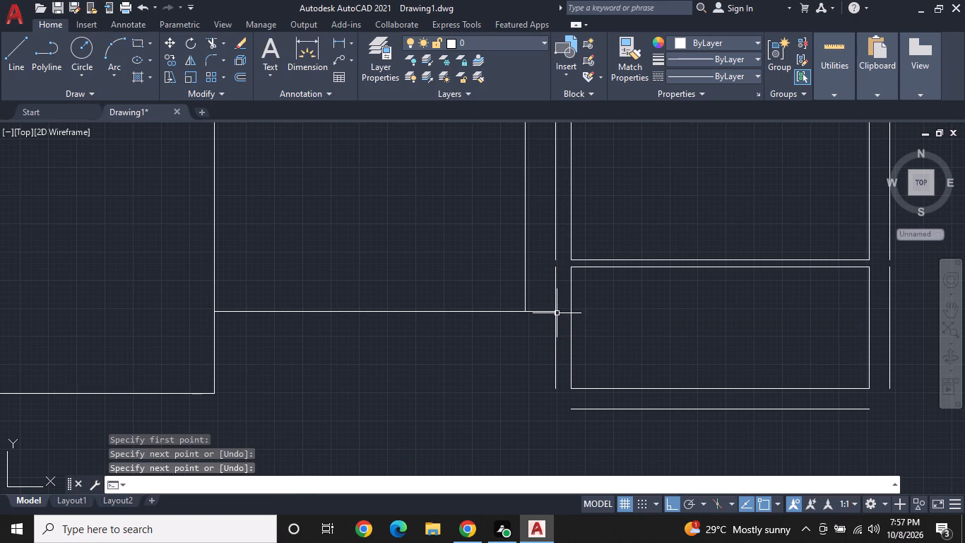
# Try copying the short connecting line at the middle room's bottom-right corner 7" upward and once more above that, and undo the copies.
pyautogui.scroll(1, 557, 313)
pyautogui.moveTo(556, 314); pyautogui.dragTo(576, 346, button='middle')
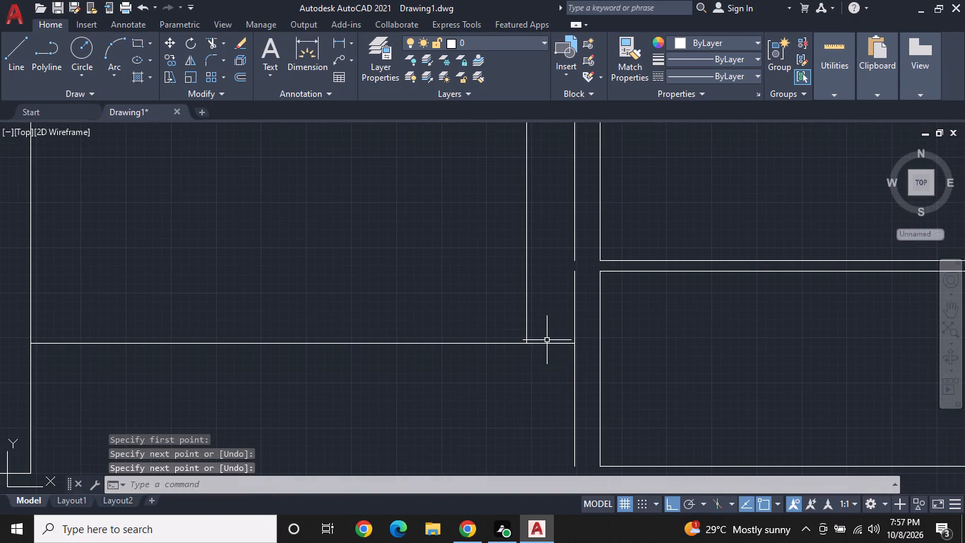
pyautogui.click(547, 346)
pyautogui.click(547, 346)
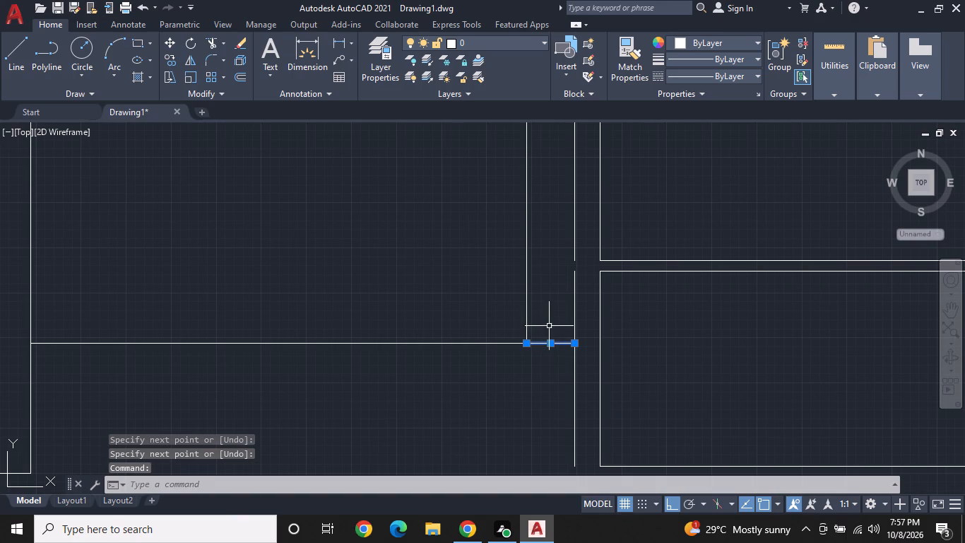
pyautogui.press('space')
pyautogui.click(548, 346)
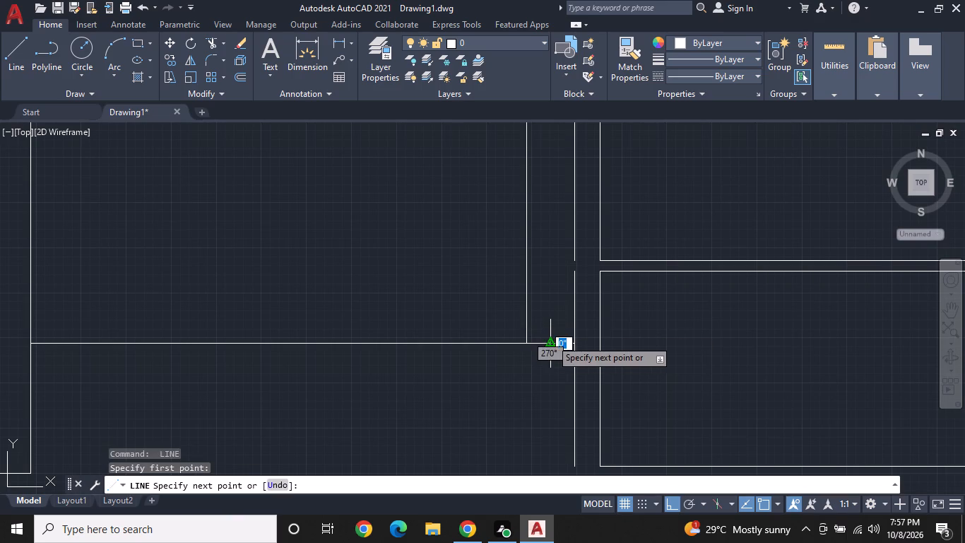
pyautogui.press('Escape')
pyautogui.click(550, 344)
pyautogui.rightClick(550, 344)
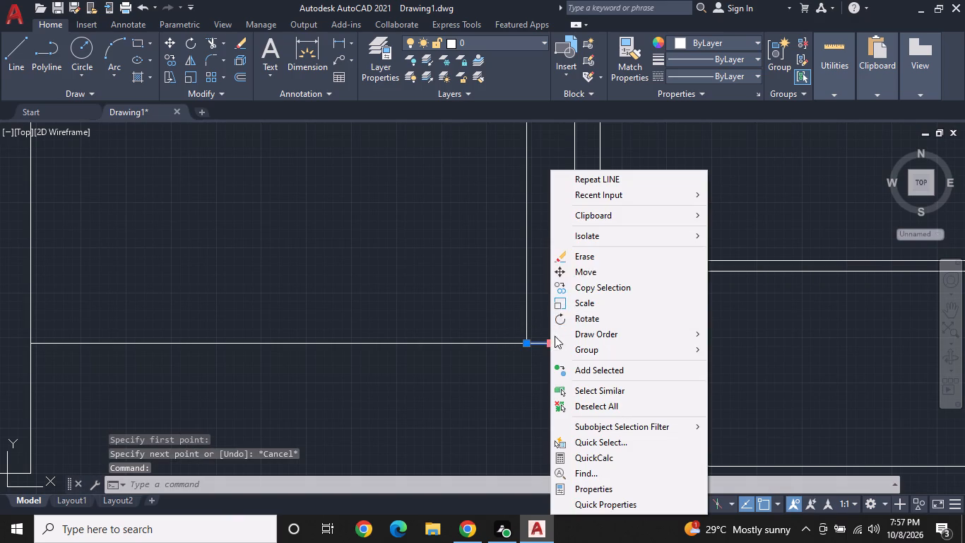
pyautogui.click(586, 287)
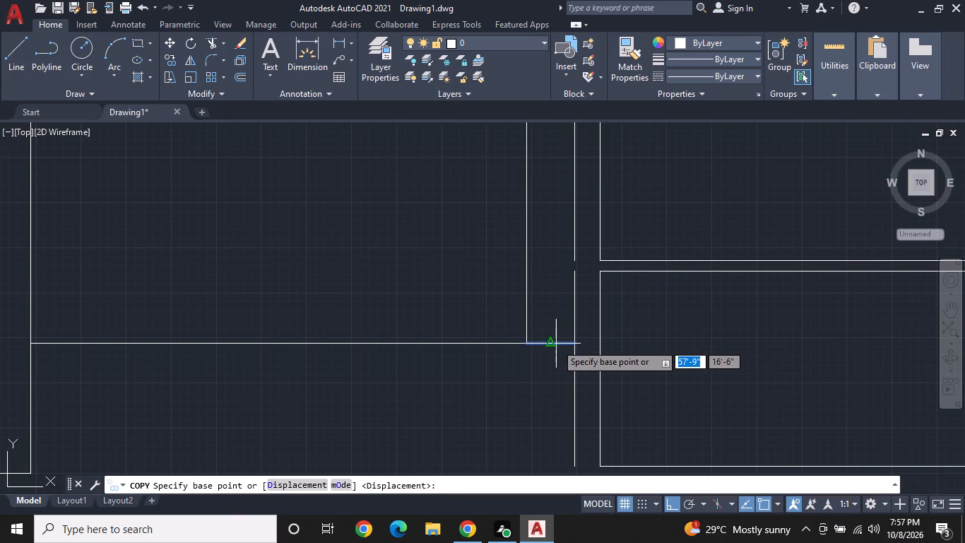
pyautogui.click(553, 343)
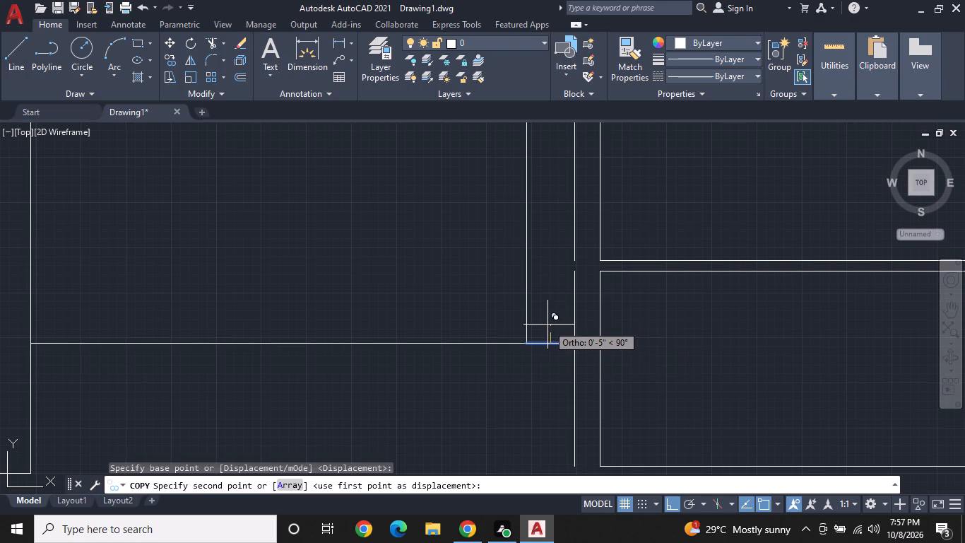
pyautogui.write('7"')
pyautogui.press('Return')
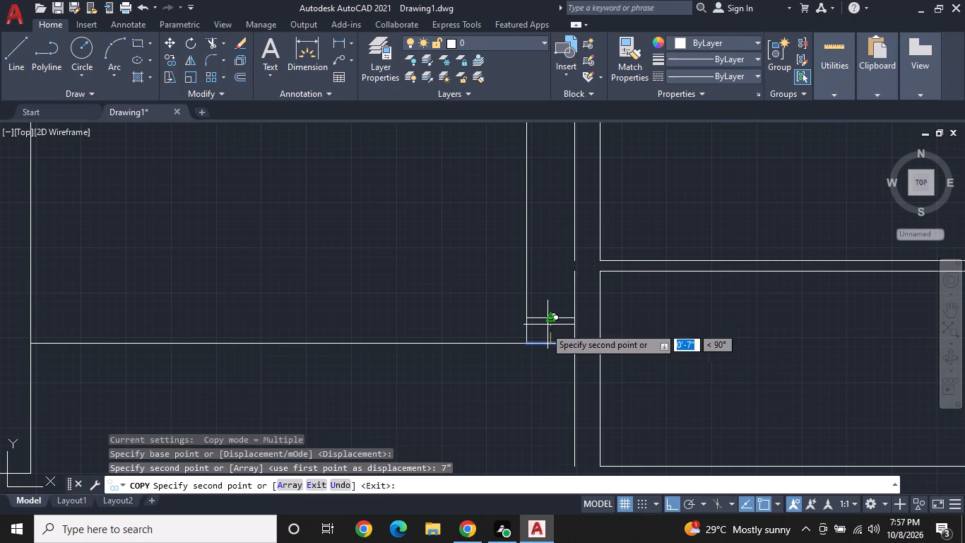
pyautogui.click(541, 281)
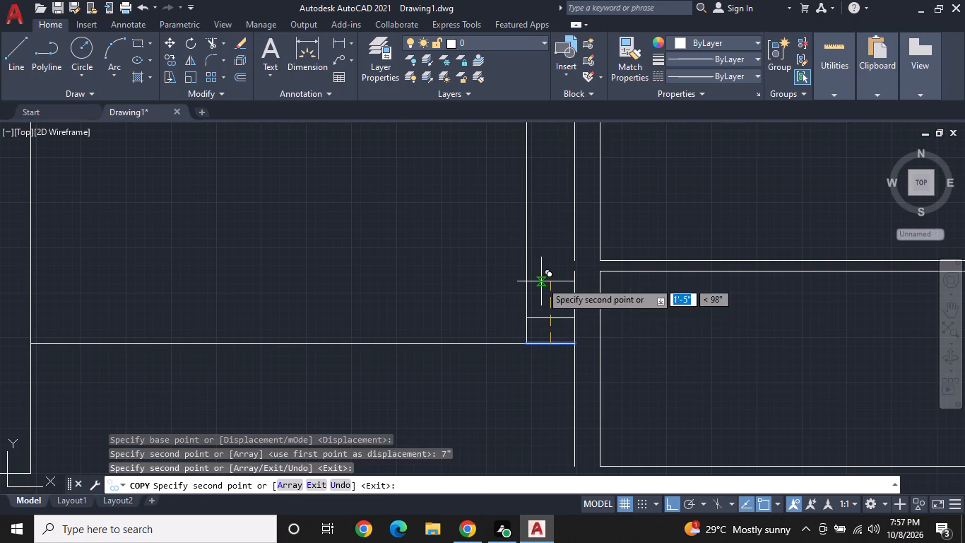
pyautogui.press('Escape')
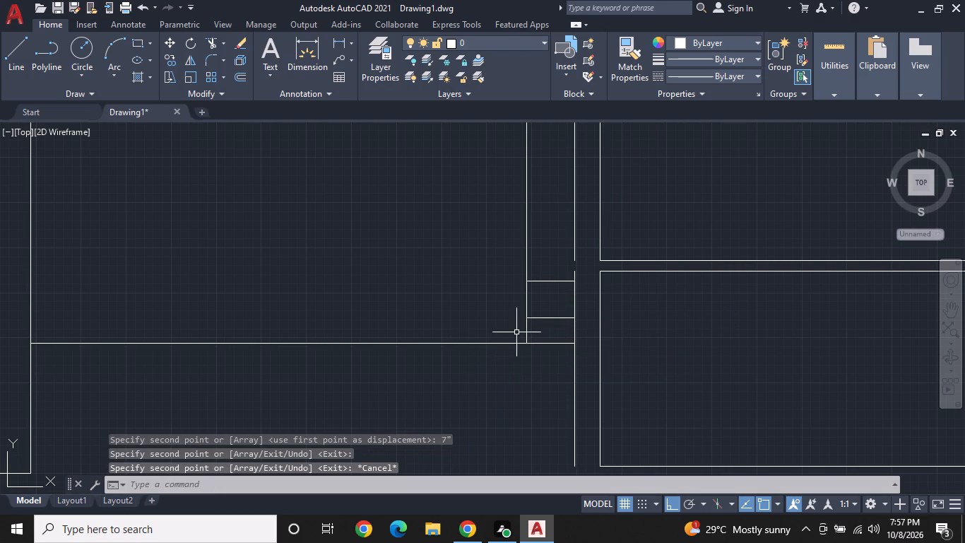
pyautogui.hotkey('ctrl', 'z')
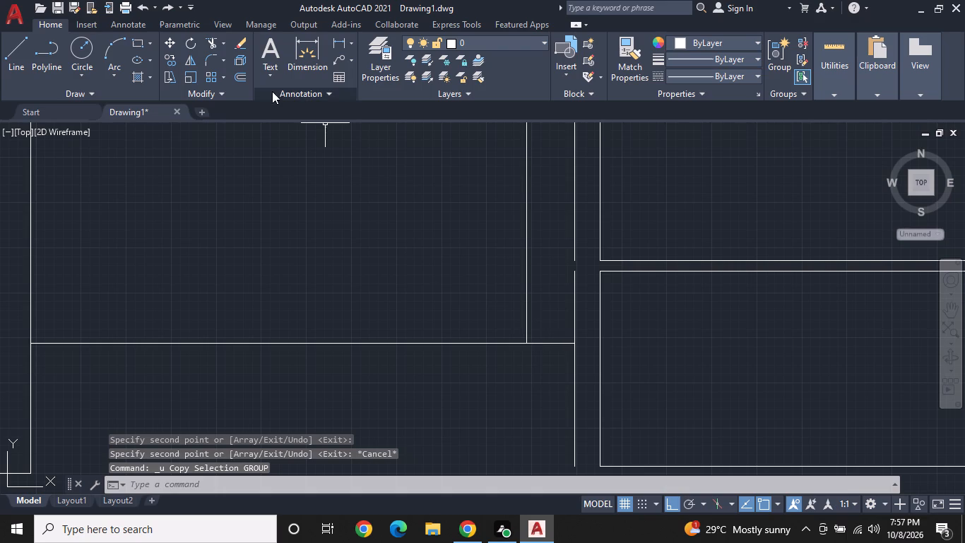
# Offset the middle room's bottom line and the short connecting line beside it 7" upward, and finish offsetting.
pyautogui.click(246, 74)
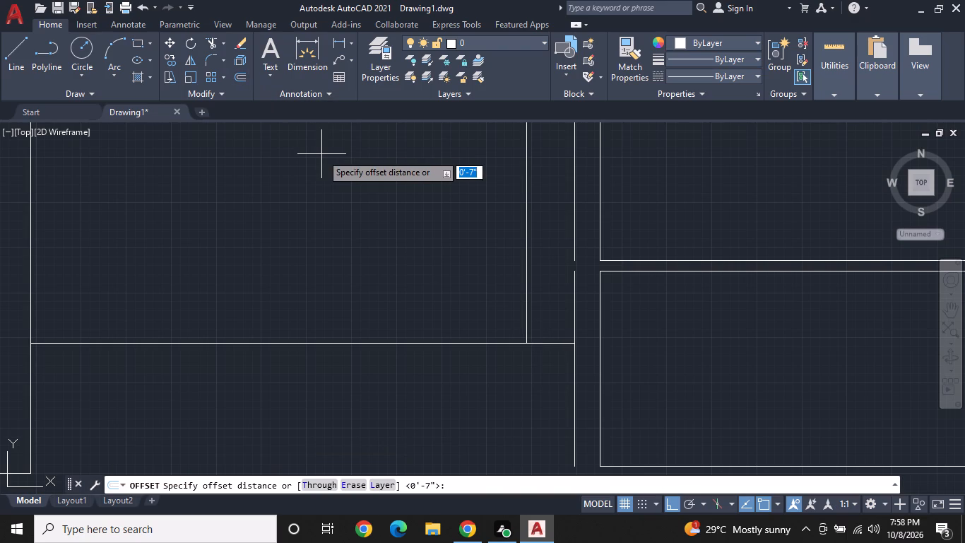
pyautogui.write('7"')
pyautogui.press('Return')
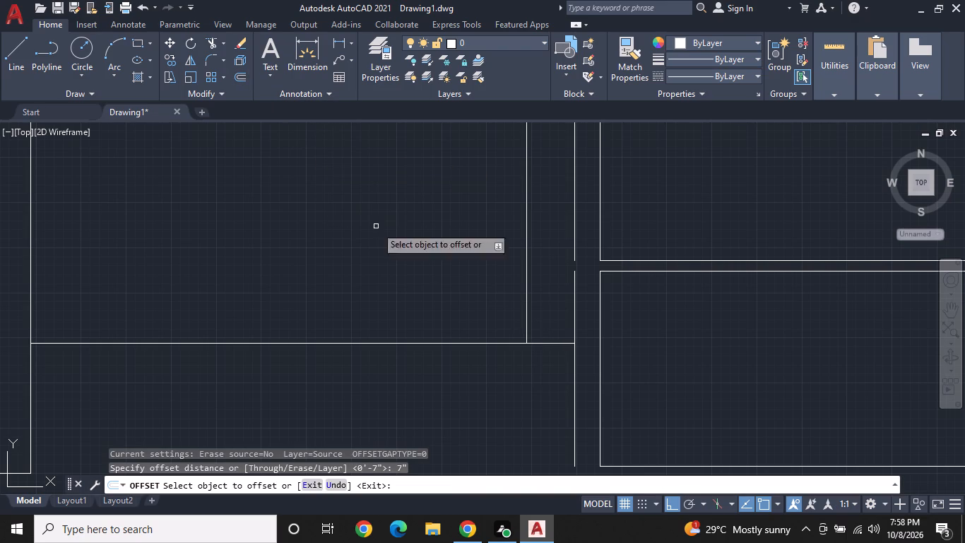
pyautogui.click(438, 342)
pyautogui.click(453, 300)
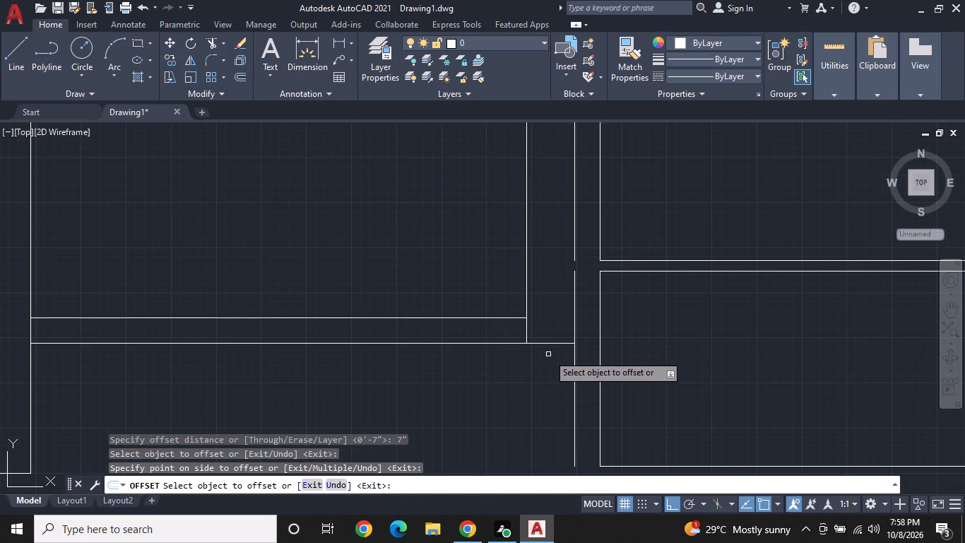
pyautogui.click(552, 345)
pyautogui.click(555, 305)
pyautogui.press('Escape')
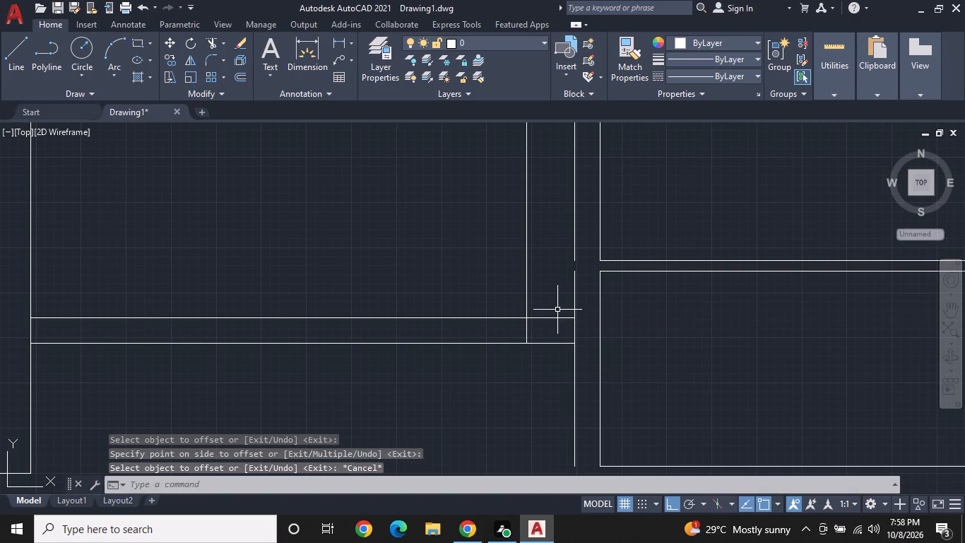
# Extend the upper 7" wall line of the right-hand block down to the lower one, closing the gap between them.
pyautogui.moveTo(557, 365); pyautogui.dragTo(545, 407, button='middle')
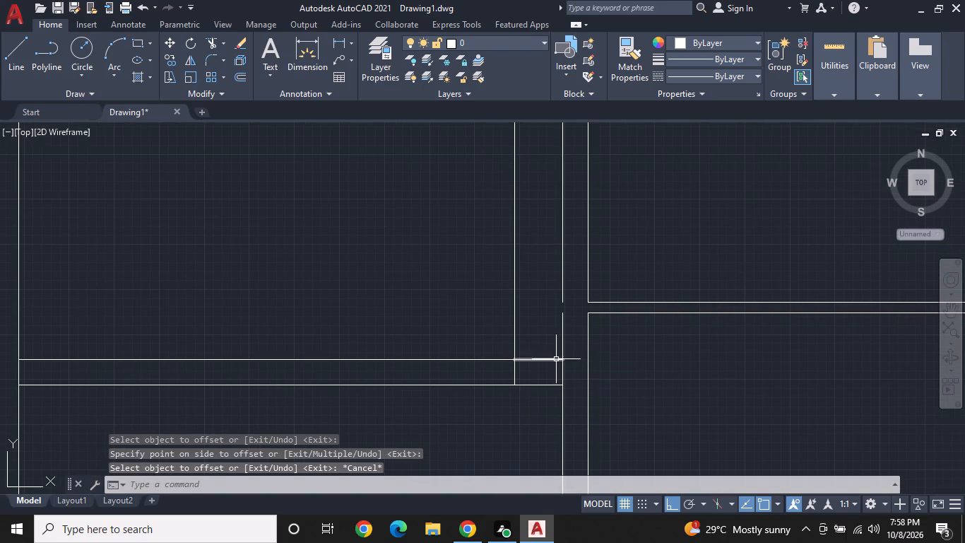
pyautogui.moveTo(544, 364); pyautogui.dragTo(502, 370, button='middle')
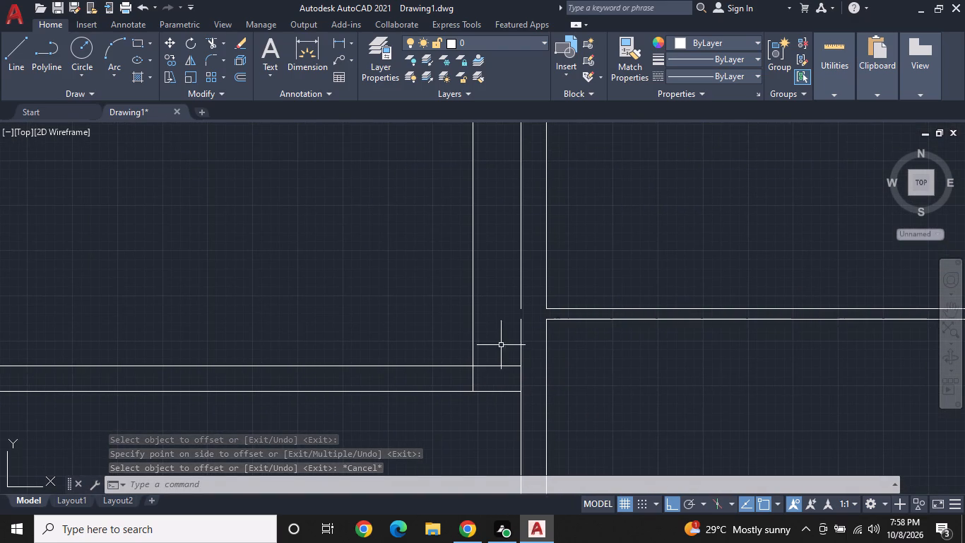
pyautogui.write('EX')
pyautogui.press('space')
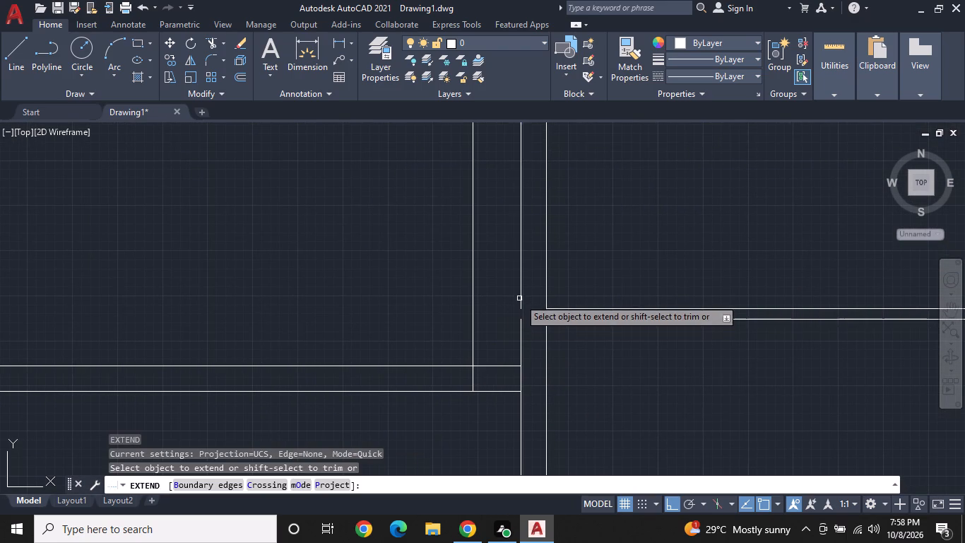
pyautogui.click(521, 296)
pyautogui.press('Escape')
pyautogui.press('Escape')
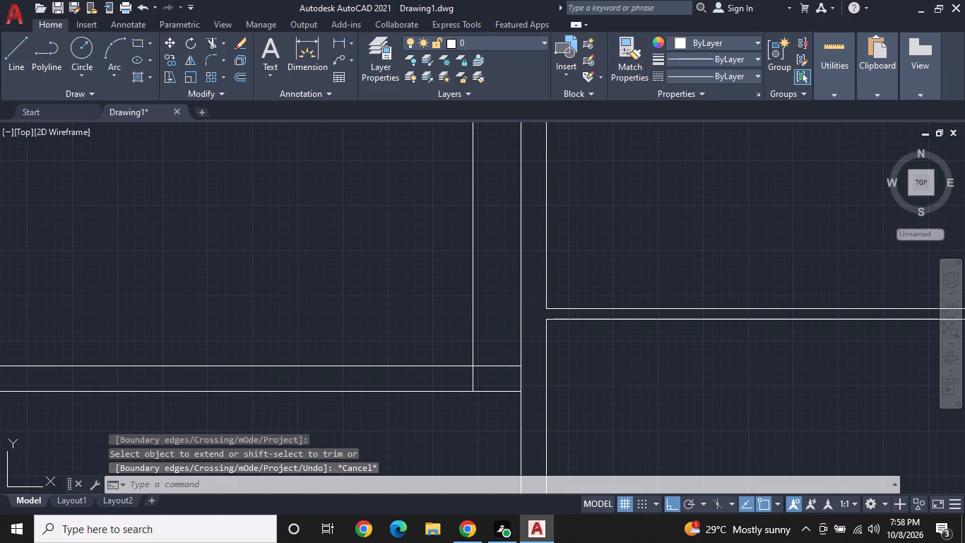
# Trim the stub of the middle room's right line between the two 7" bottom wall lines.
pyautogui.moveTo(489, 339); pyautogui.dragTo(495, 322, button='middle')
pyautogui.write('TR')
pyautogui.press('space')
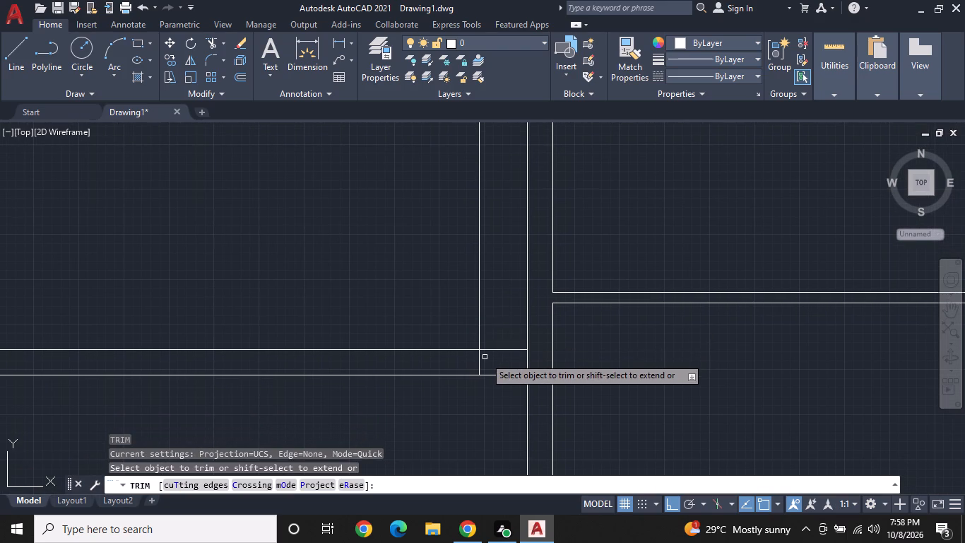
pyautogui.click(478, 362)
pyautogui.moveTo(499, 306); pyautogui.dragTo(507, 354, button='middle')
pyautogui.scroll(-1, 507, 354)
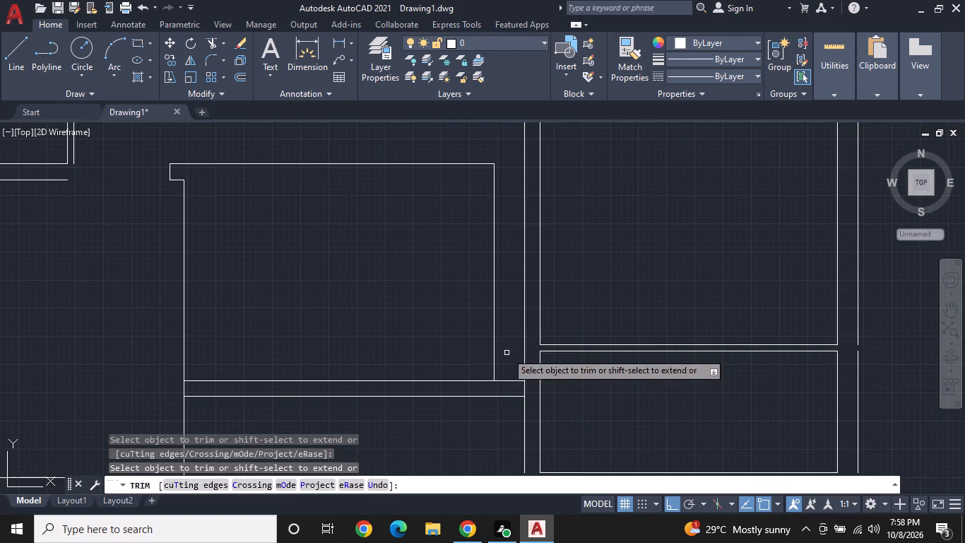
pyautogui.moveTo(501, 332); pyautogui.dragTo(519, 329, button='middle')
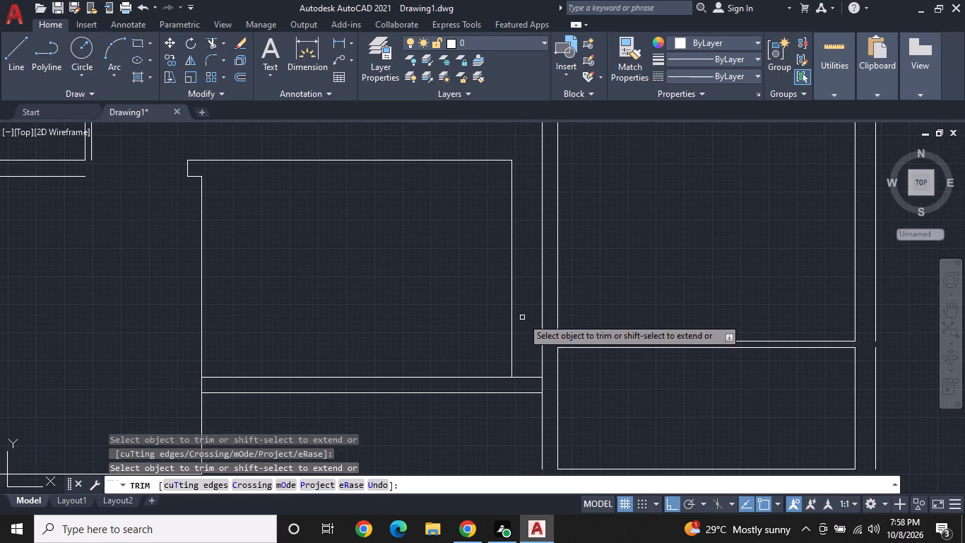
pyautogui.moveTo(531, 312); pyautogui.dragTo(533, 379, button='middle')
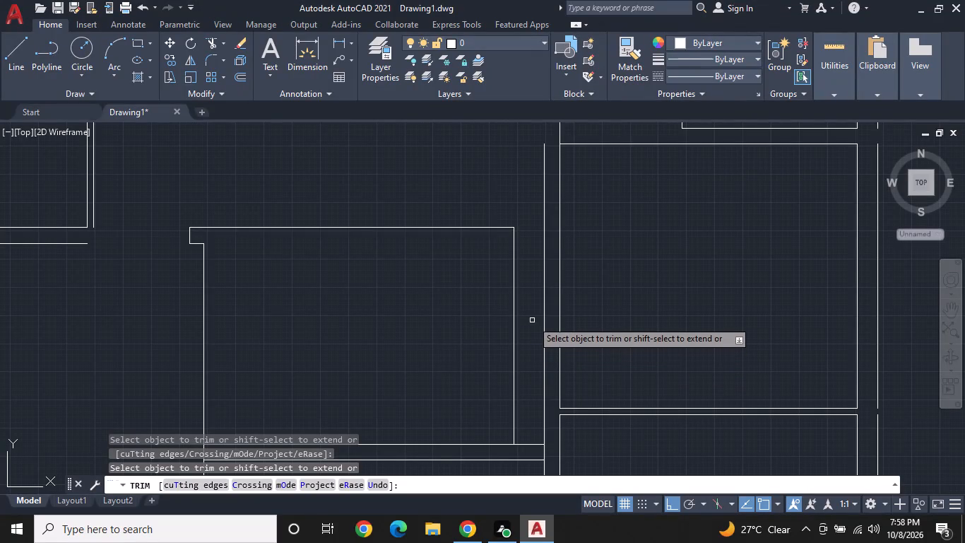
pyautogui.scroll(-1, 533, 297)
pyautogui.moveTo(533, 297); pyautogui.dragTo(533, 324, button='middle')
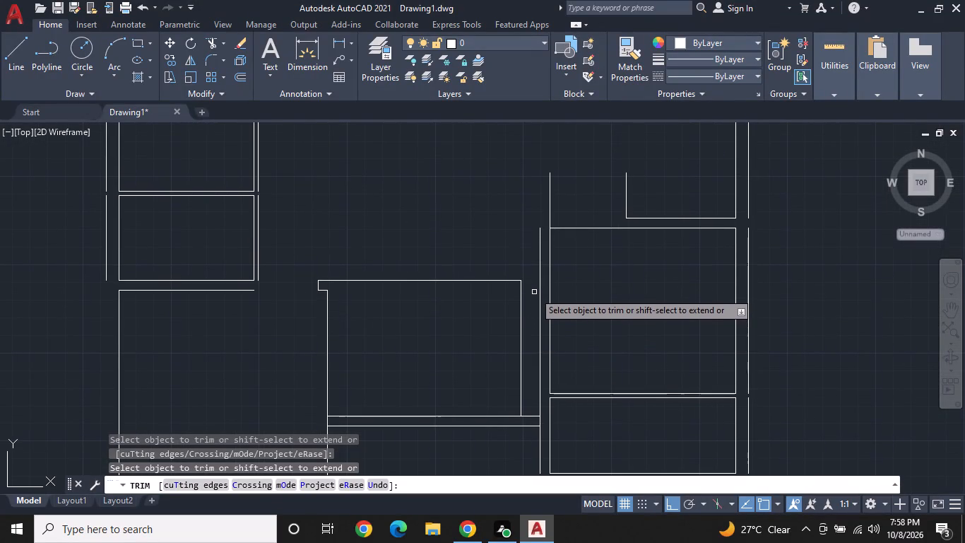
pyautogui.press('Escape')
# Offset the short vertical line above the right-hand block's second-lowest room 7" outward to the left.
pyautogui.moveTo(527, 304); pyautogui.dragTo(520, 353, button='middle')
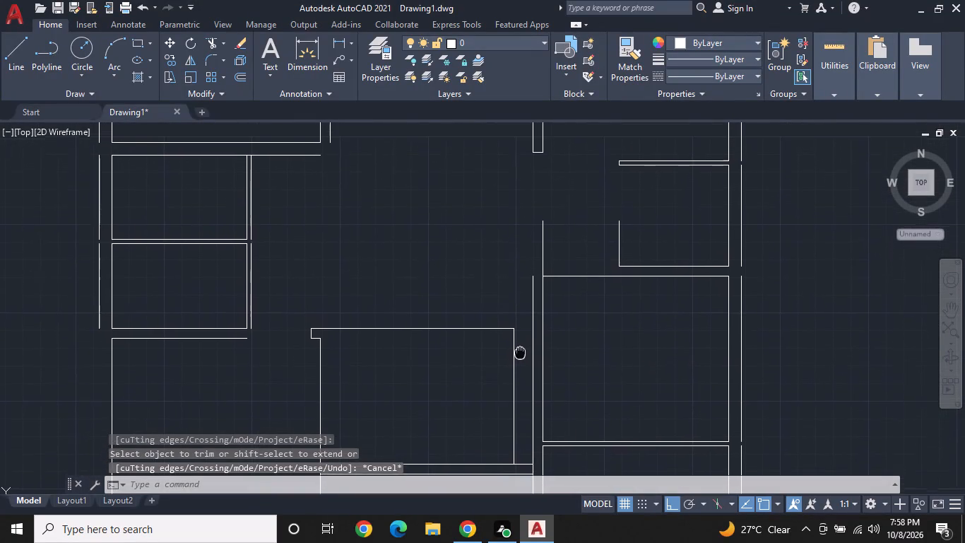
pyautogui.moveTo(520, 353); pyautogui.dragTo(520, 354, button='middle')
pyautogui.click(242, 72)
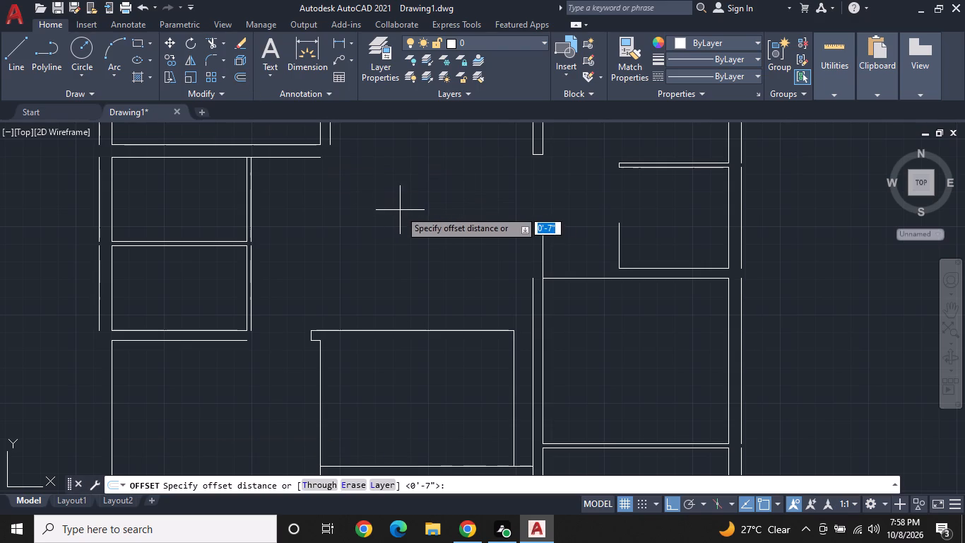
pyautogui.write('7"')
pyautogui.press('Return')
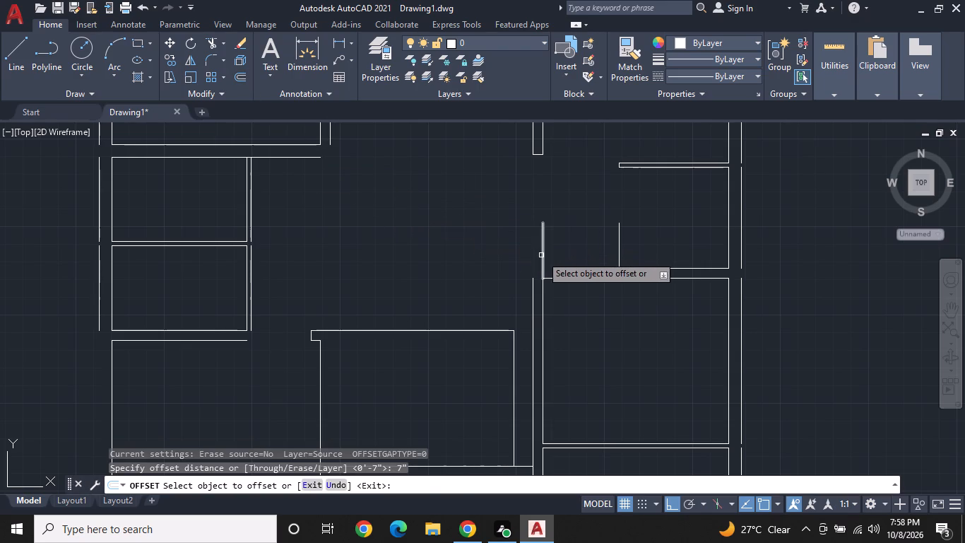
pyautogui.click(541, 255)
pyautogui.click(531, 264)
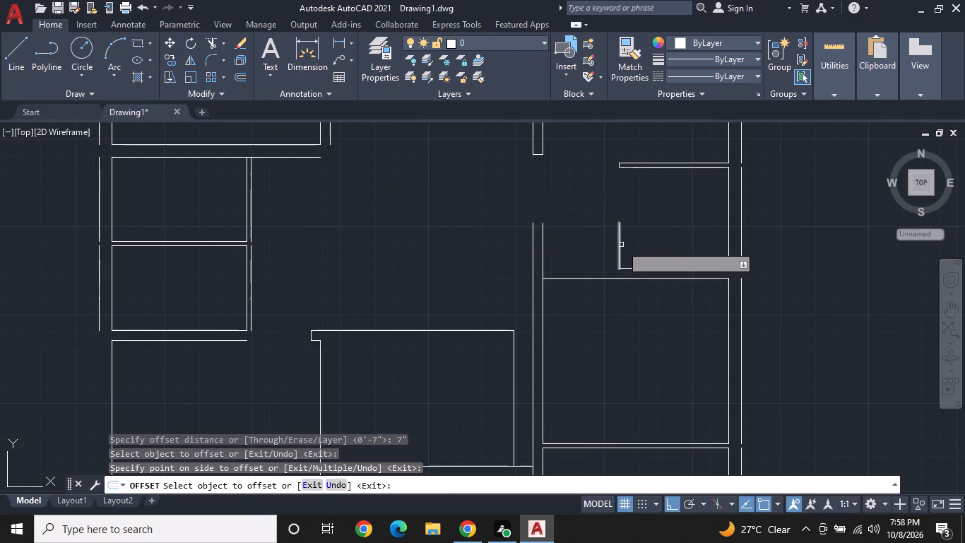
# Offset the left line of the small room above it 3" to the left, and finish offsetting.
pyautogui.click(622, 245)
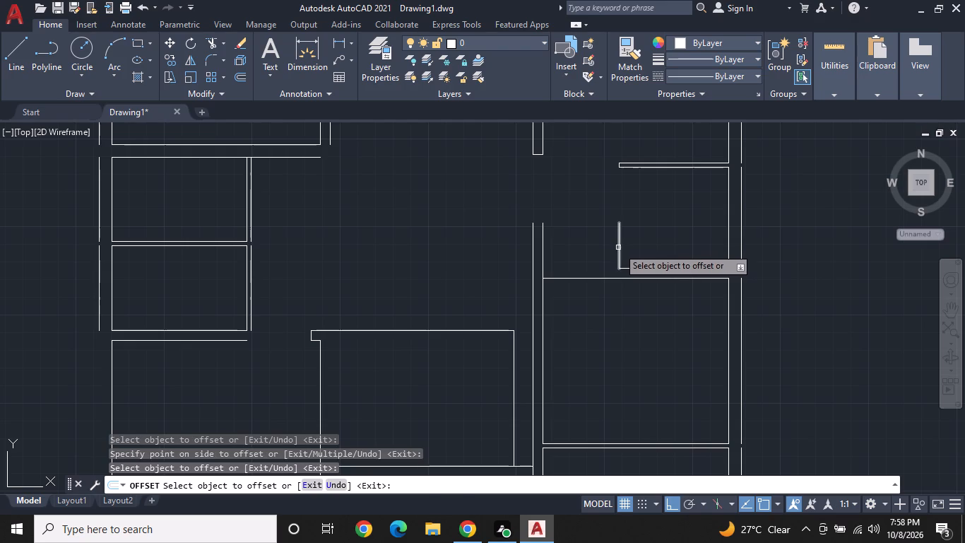
pyautogui.click(617, 247)
pyautogui.write('3"')
pyautogui.press('Return')
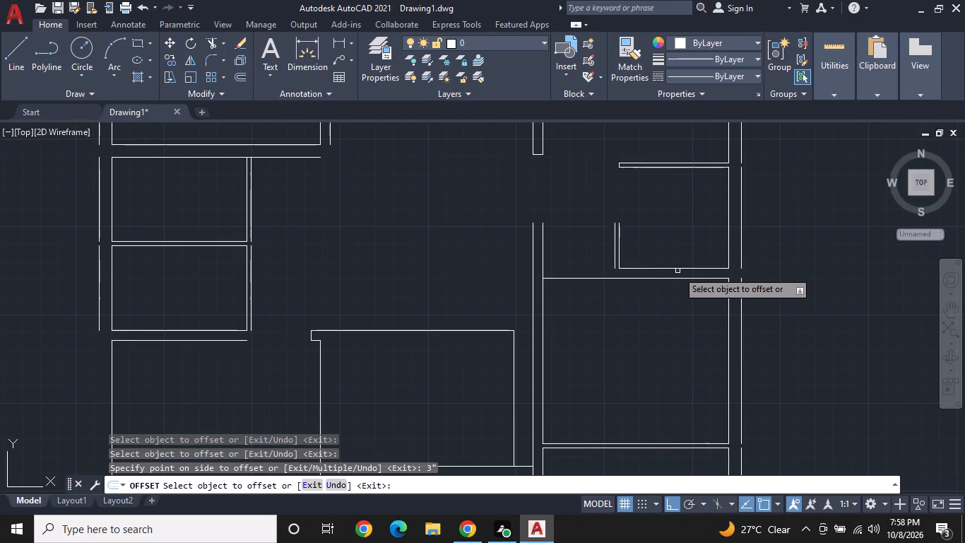
pyautogui.press('Escape')
# Draw a line from the lower end of the 3" partition's outer line left to the 7" wall's inner line.
pyautogui.moveTo(642, 292); pyautogui.dragTo(661, 324, button='middle')
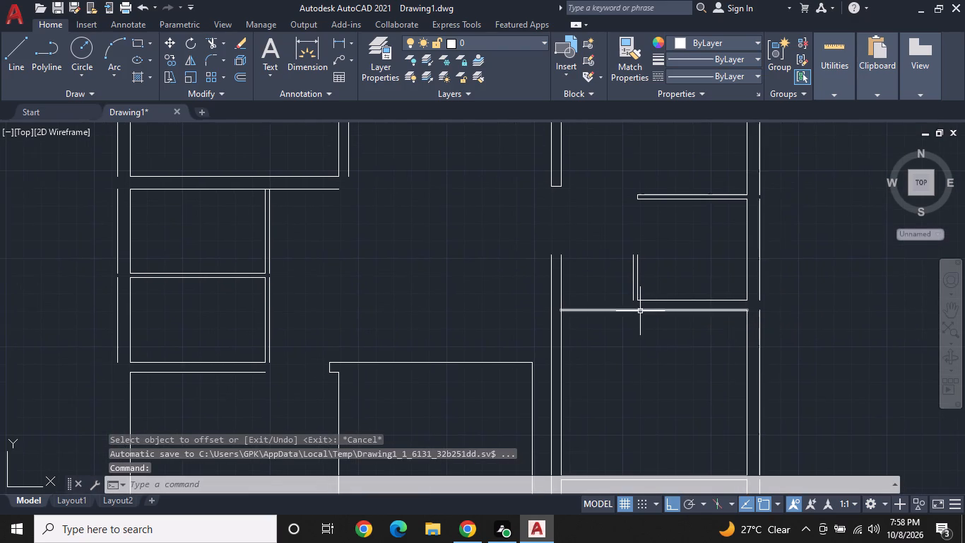
pyautogui.scroll(1, 639, 310)
pyautogui.write('L')
pyautogui.press('space')
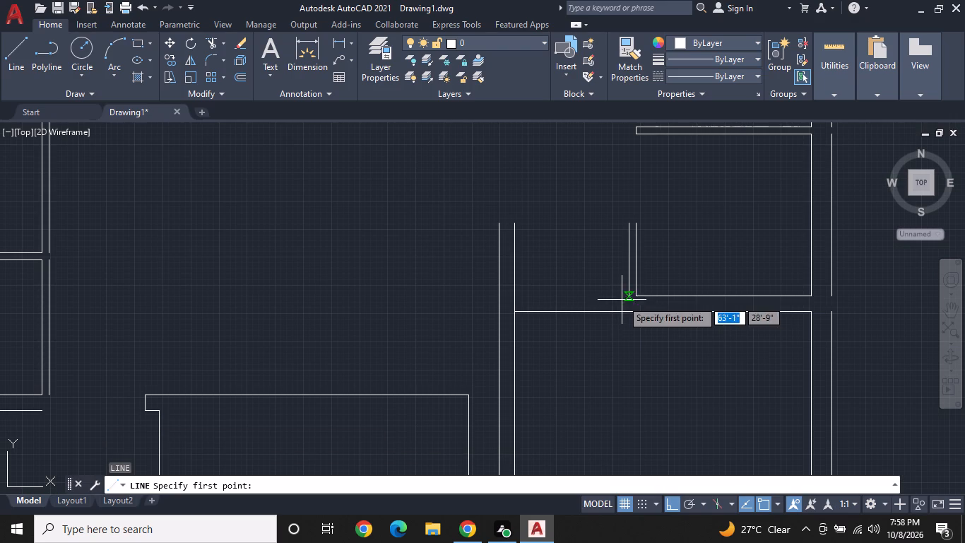
pyautogui.click(627, 296)
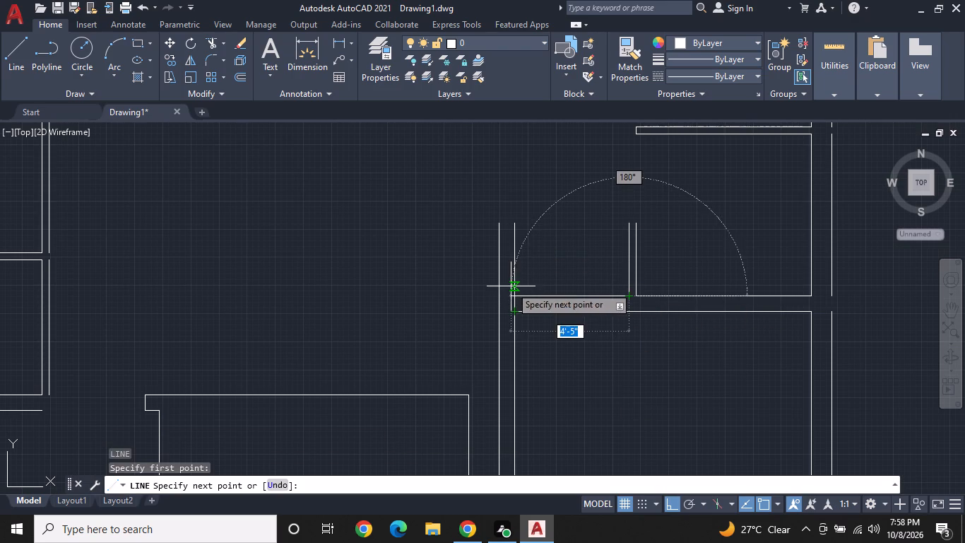
pyautogui.click(518, 294)
pyautogui.press('Escape')
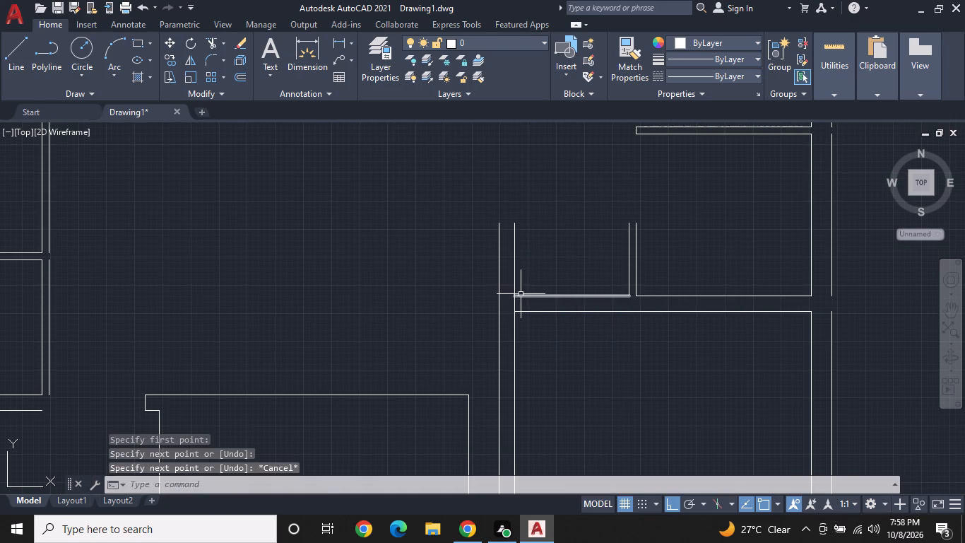
# Close the open top end of the 7" wall with a short line between its two faces.
pyautogui.moveTo(550, 283); pyautogui.dragTo(572, 317, button='middle')
pyautogui.press('space')
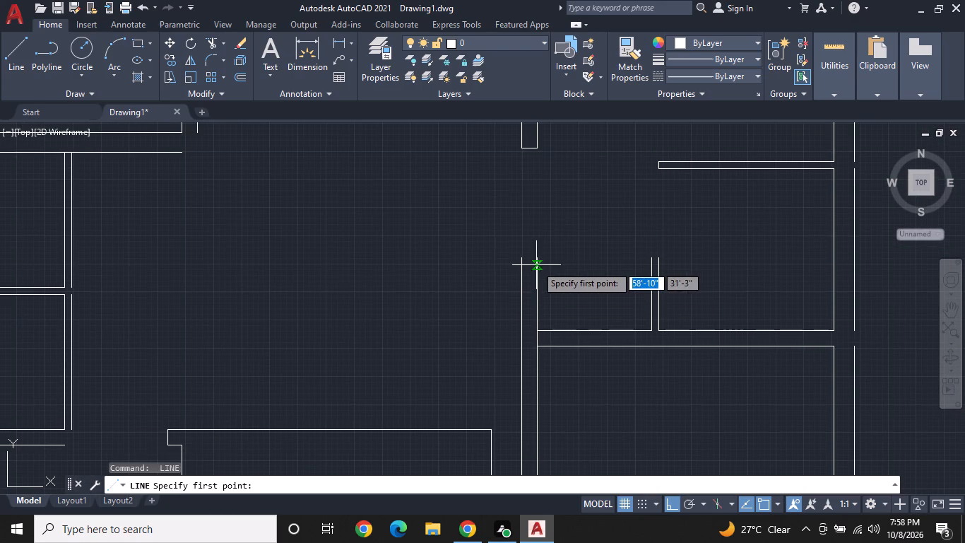
pyautogui.click(535, 264)
pyautogui.click(520, 262)
pyautogui.press('Escape')
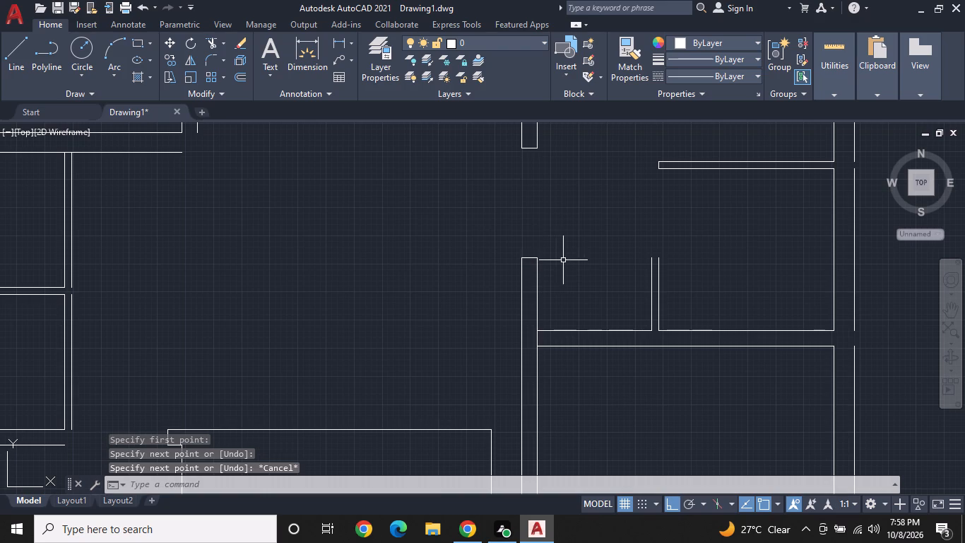
# Trim the 7" vertical wall's inner line where the horizontal wall below the 3" partition meets it.
pyautogui.moveTo(585, 363); pyautogui.dragTo(592, 308, button='middle')
pyautogui.write('TR')
pyautogui.press('space')
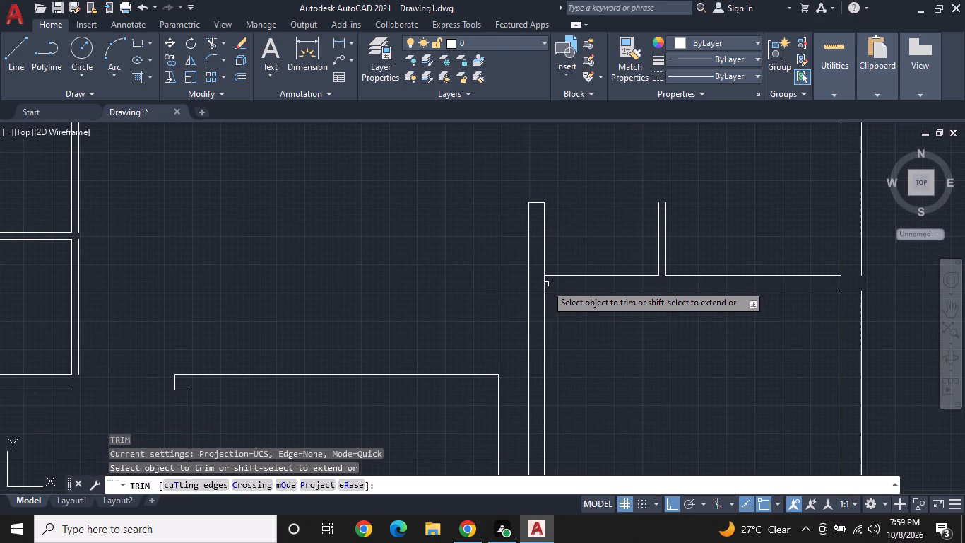
pyautogui.click(545, 285)
pyautogui.press('Escape')
# Close the open top end of the 3" partition with a short line between its two faces.
pyautogui.scroll(-1, 606, 322)
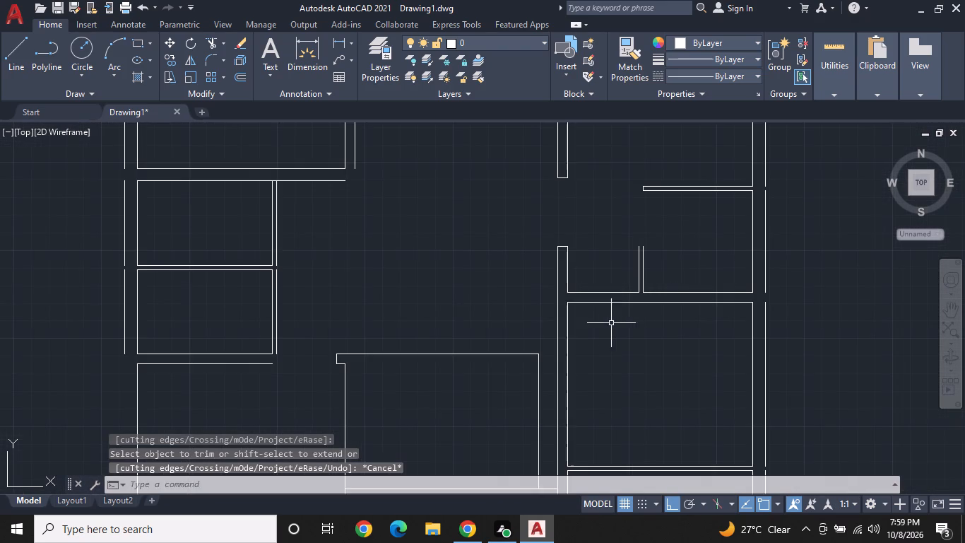
pyautogui.moveTo(615, 331); pyautogui.dragTo(560, 375, button='middle')
pyautogui.middleClick(557, 375)
pyautogui.scroll(1, 589, 307)
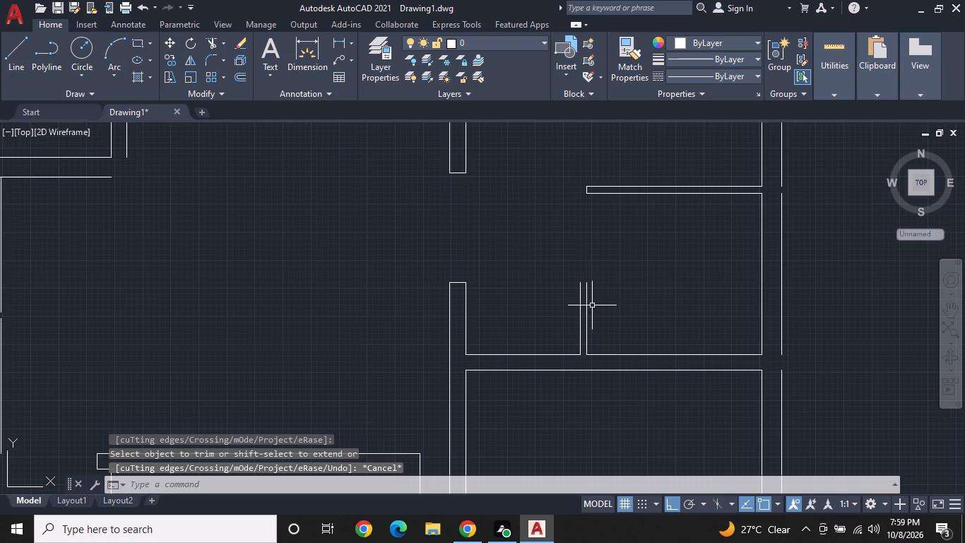
pyautogui.write('L')
pyautogui.press('space')
pyautogui.click(586, 288)
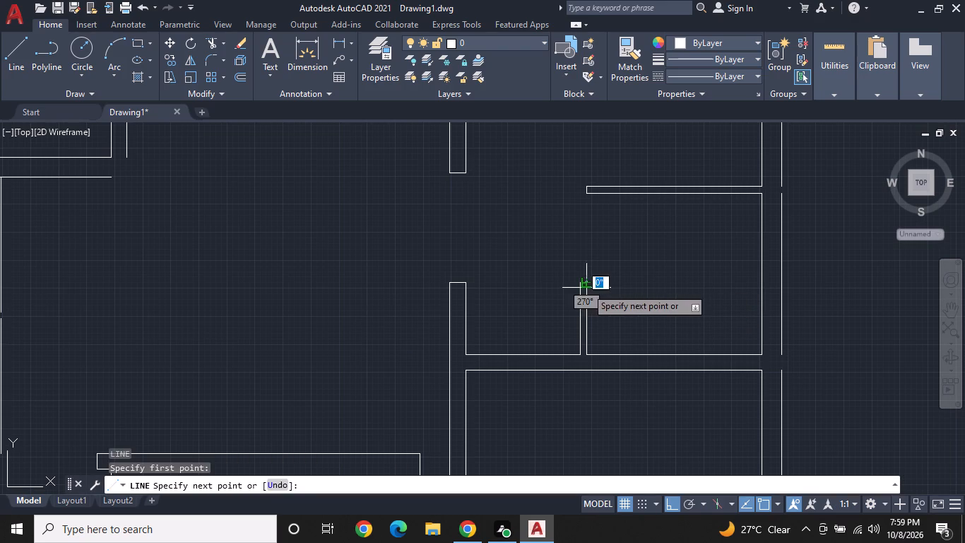
pyautogui.press('space')
pyautogui.scroll(2, 617, 285)
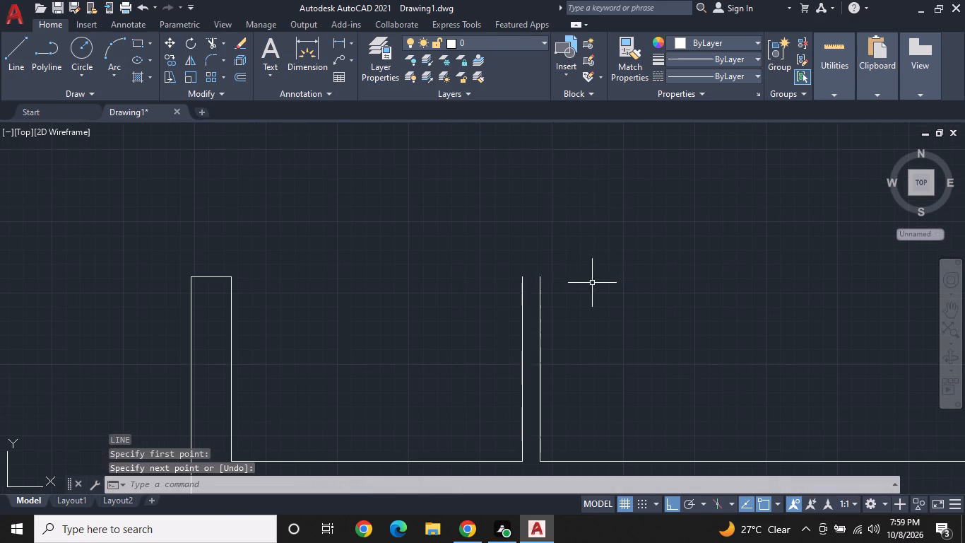
pyautogui.press('space')
pyautogui.click(544, 279)
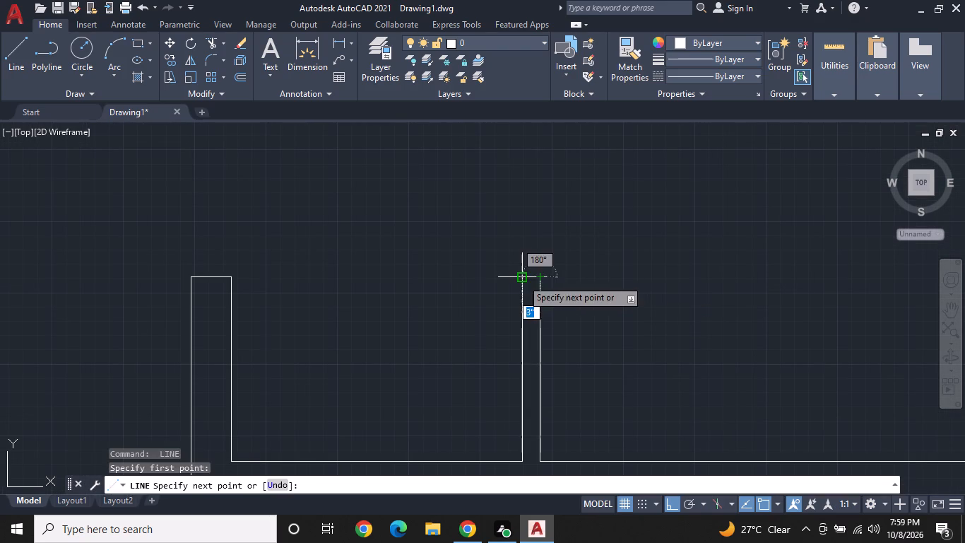
pyautogui.click(519, 279)
pyautogui.press('space')
# Fillet the right block's bottom outer line with its left outer wall line into a square corner.
pyautogui.scroll(-2, 560, 289)
pyautogui.moveTo(605, 352); pyautogui.dragTo(617, 312, button='middle')
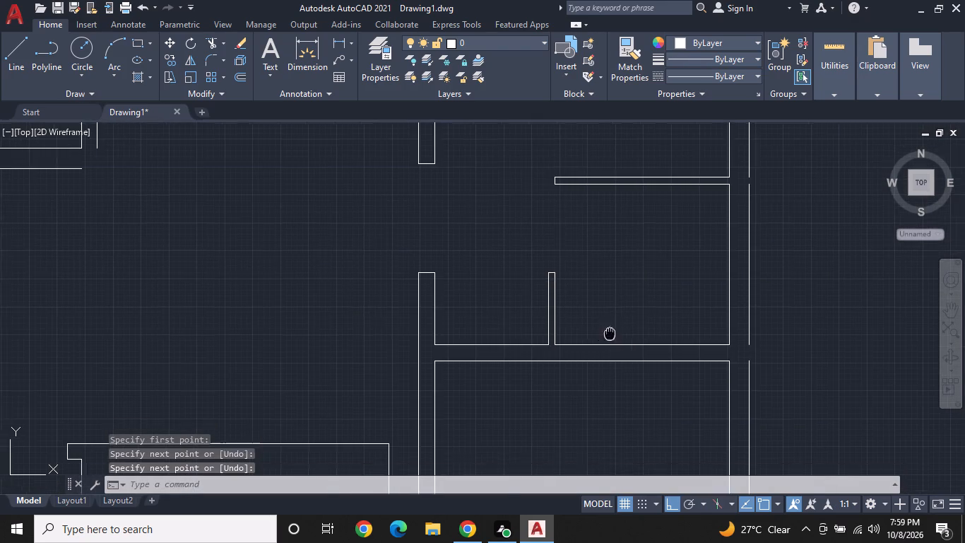
pyautogui.moveTo(617, 312); pyautogui.dragTo(629, 293, button='middle')
pyautogui.scroll(-1, 634, 281)
pyautogui.moveTo(608, 358); pyautogui.dragTo(604, 279, button='middle')
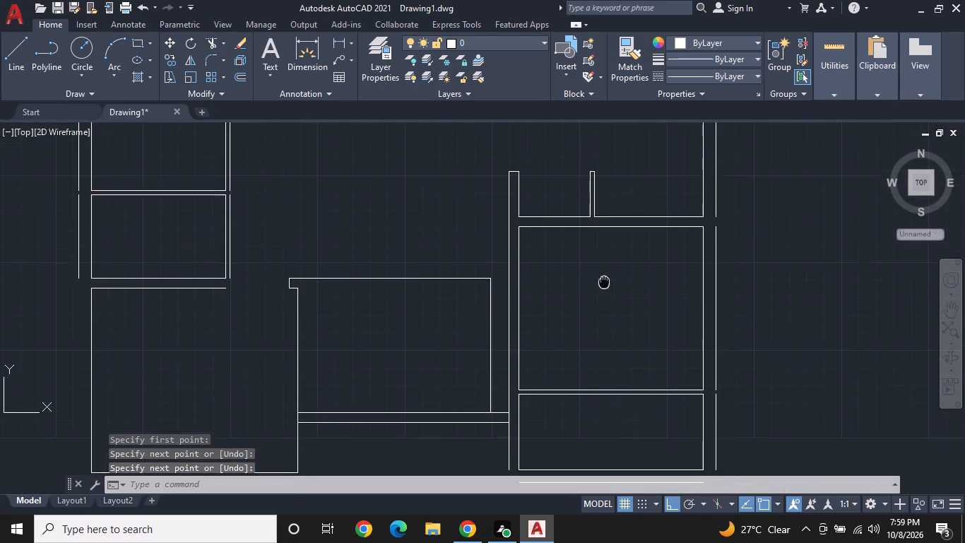
pyautogui.moveTo(604, 279); pyautogui.dragTo(604, 271, button='middle')
pyautogui.moveTo(603, 286); pyautogui.dragTo(615, 243, button='middle')
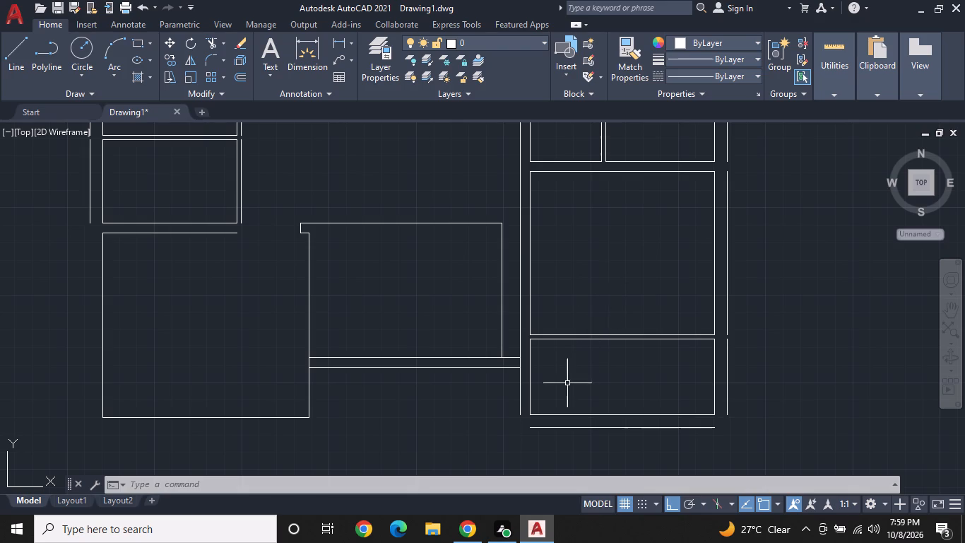
pyautogui.click(208, 57)
pyautogui.click(533, 426)
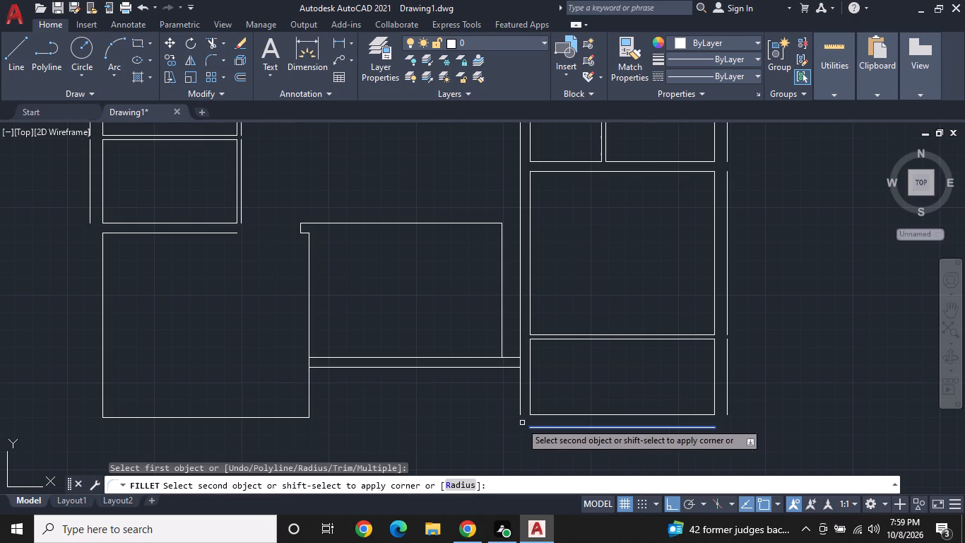
pyautogui.click(519, 404)
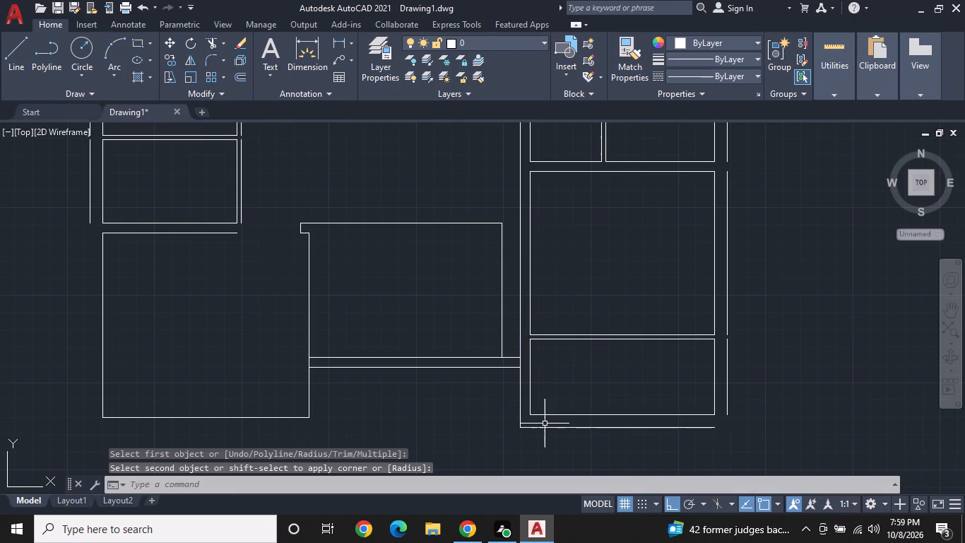
pyautogui.press('Escape')
# Erase the right vertical line of the middle room beside the right block's wall.
pyautogui.moveTo(545, 424); pyautogui.dragTo(557, 361, button='middle')
pyautogui.moveTo(562, 325); pyautogui.dragTo(600, 403, button='middle')
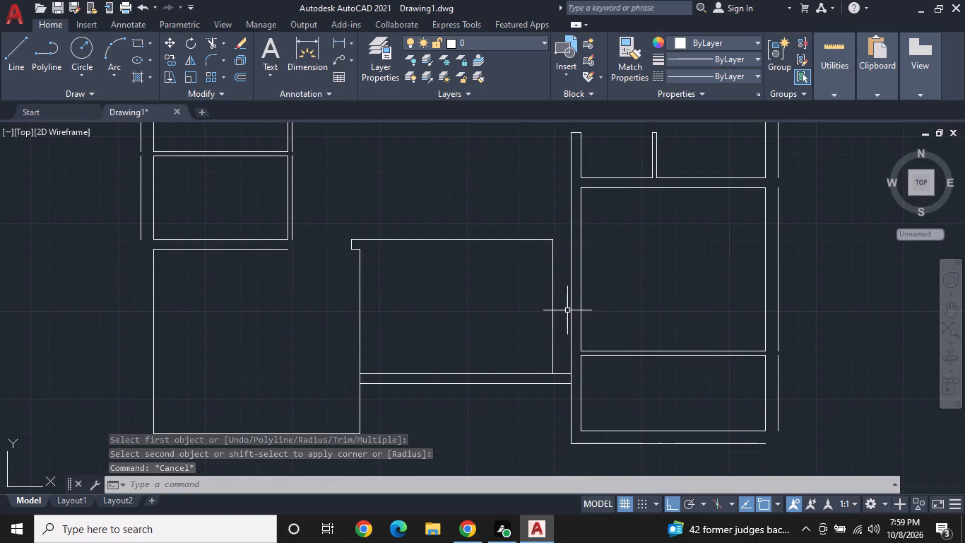
pyautogui.click(553, 320)
pyautogui.rightClick(553, 320)
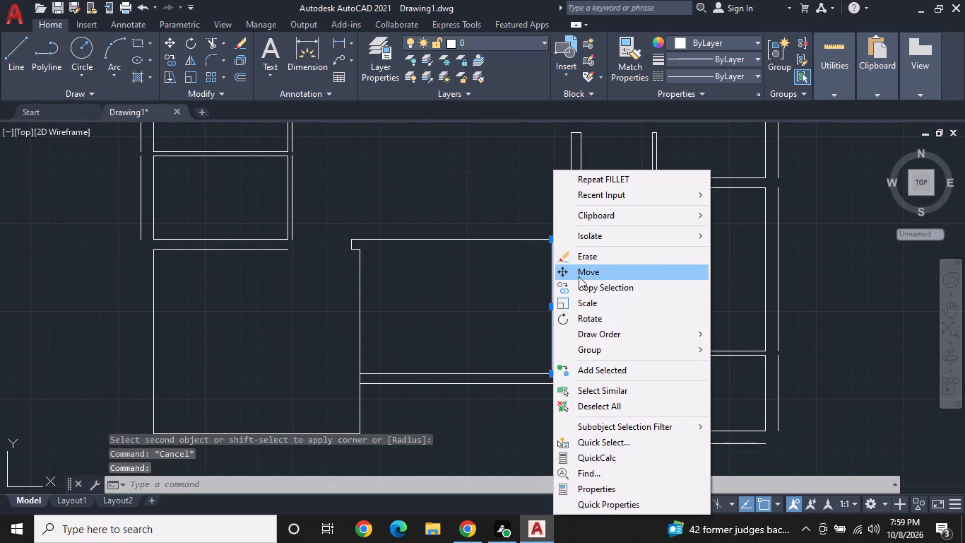
pyautogui.click(590, 256)
# Extend the middle room's top line to the right block's left outer wall line.
pyautogui.write('EX')
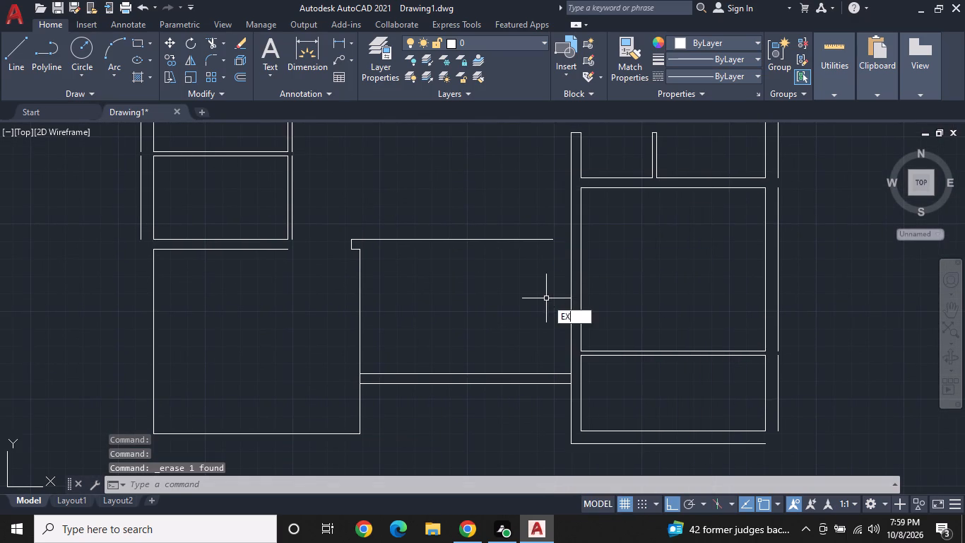
pyautogui.press('space')
pyautogui.click(516, 242)
pyautogui.press('Escape')
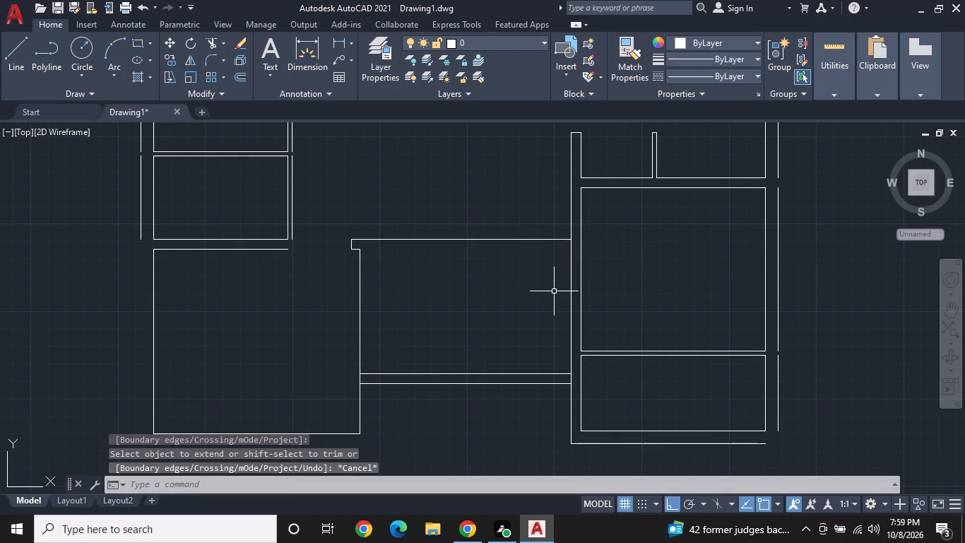
# Offset the middle room's top line 7" downward and finish offsetting.
pyautogui.scroll(-1, 560, 301)
pyautogui.moveTo(562, 342); pyautogui.dragTo(564, 363, button='middle')
pyautogui.scroll(1, 553, 291)
pyautogui.moveTo(570, 307); pyautogui.dragTo(598, 350, button='middle')
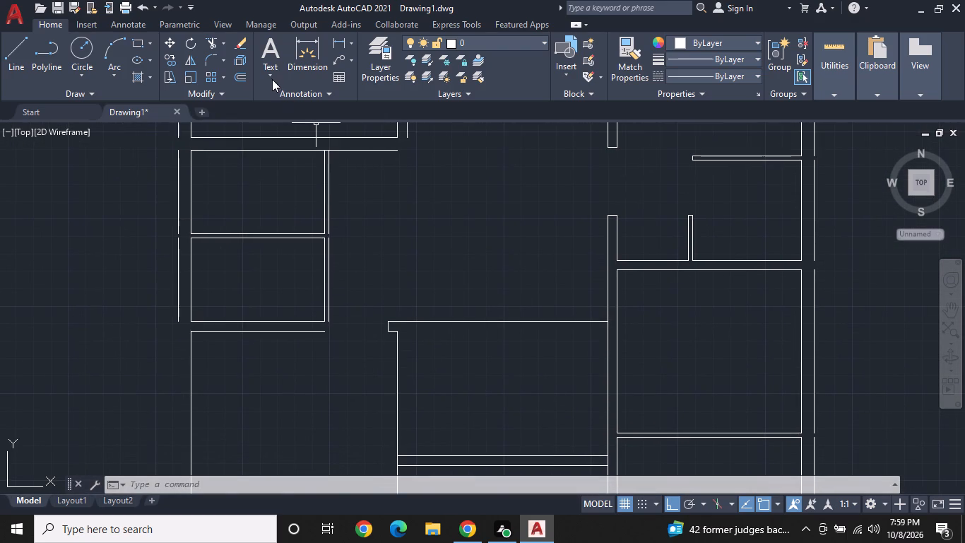
pyautogui.click(225, 73)
pyautogui.click(241, 73)
pyautogui.click(242, 74)
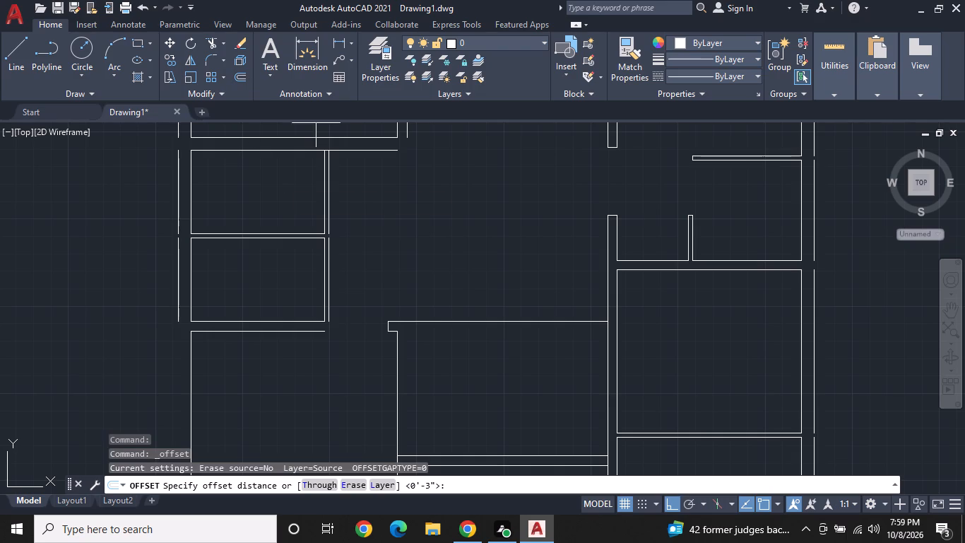
pyautogui.press('space')
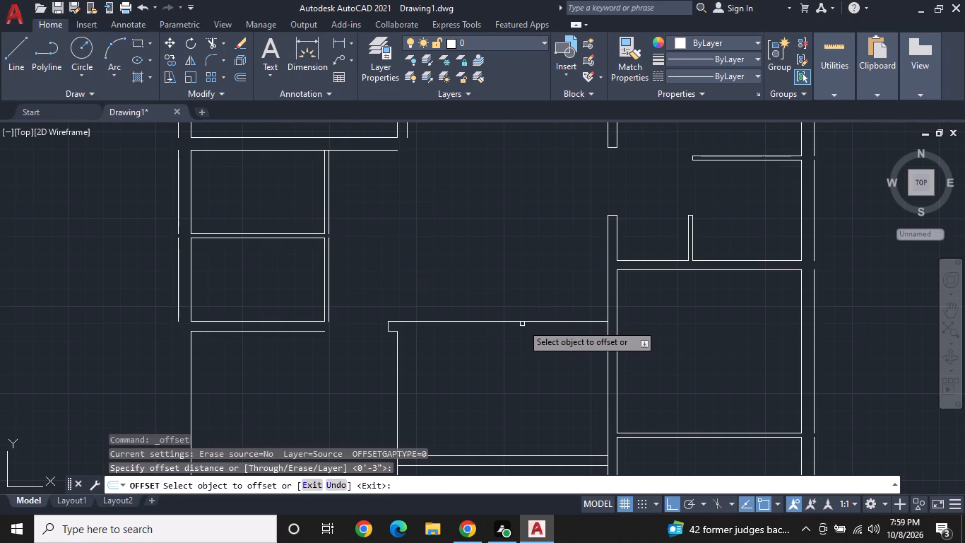
pyautogui.click(522, 322)
pyautogui.write('7"')
pyautogui.press('Return')
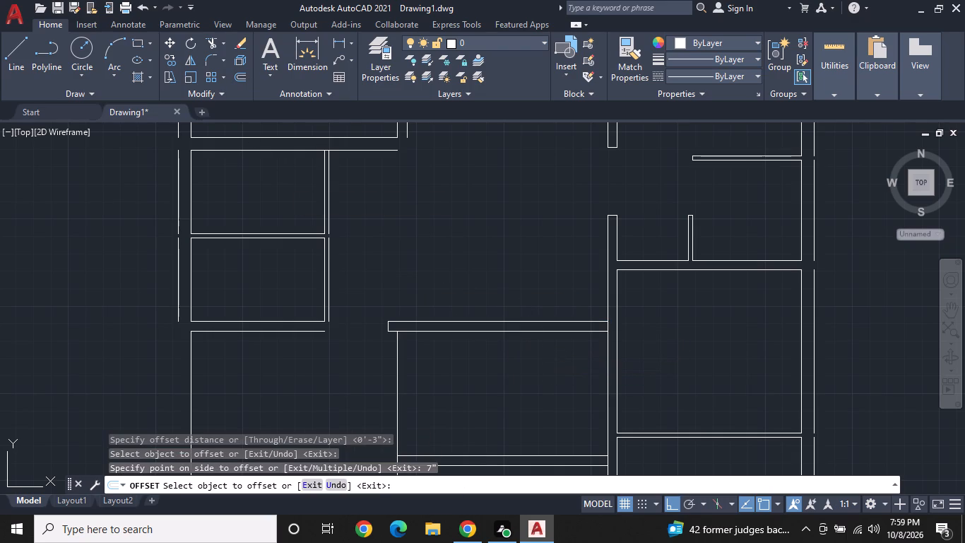
pyautogui.press('Escape')
# Offset the vertical line between the lower-left room and the middle room 7" to the right.
pyautogui.press('space')
pyautogui.moveTo(442, 375); pyautogui.dragTo(507, 318, button='middle')
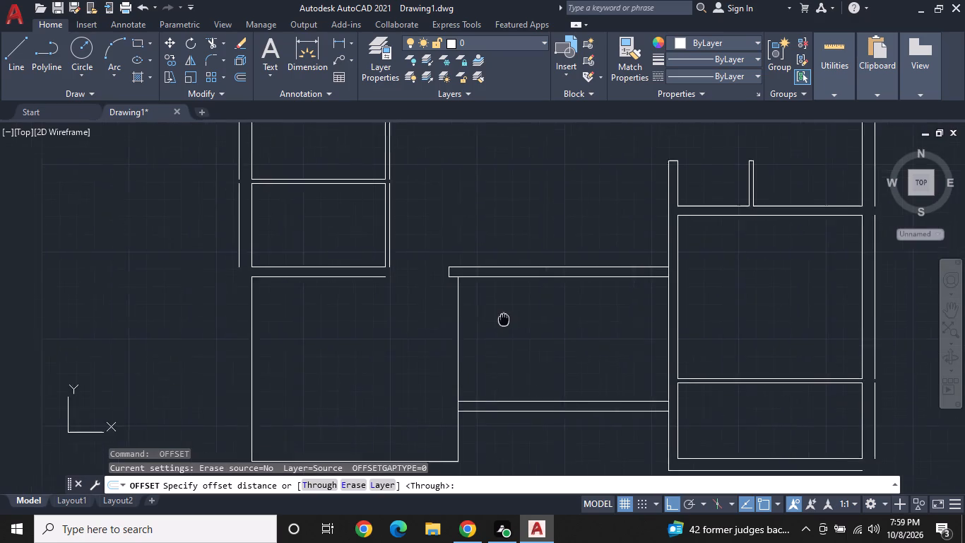
pyautogui.moveTo(507, 318); pyautogui.dragTo(514, 315, button='middle')
pyautogui.middleClick(515, 314)
pyautogui.press('space')
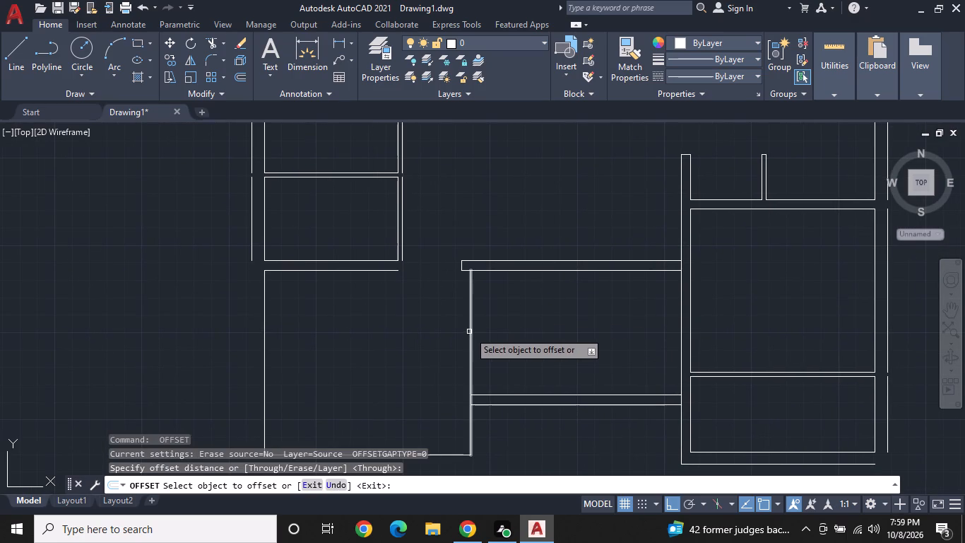
pyautogui.click(469, 332)
pyautogui.write('7"')
pyautogui.press('Return')
pyautogui.press('Escape')
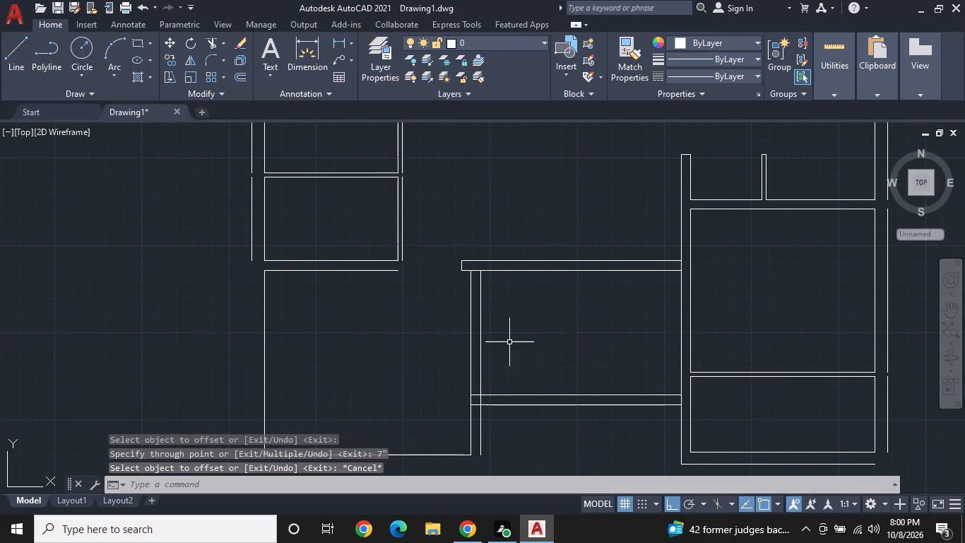
# Offset the lower-left room's bottom and left lines 9" outward, and finish offsetting.
pyautogui.moveTo(500, 358); pyautogui.dragTo(520, 305, button='middle')
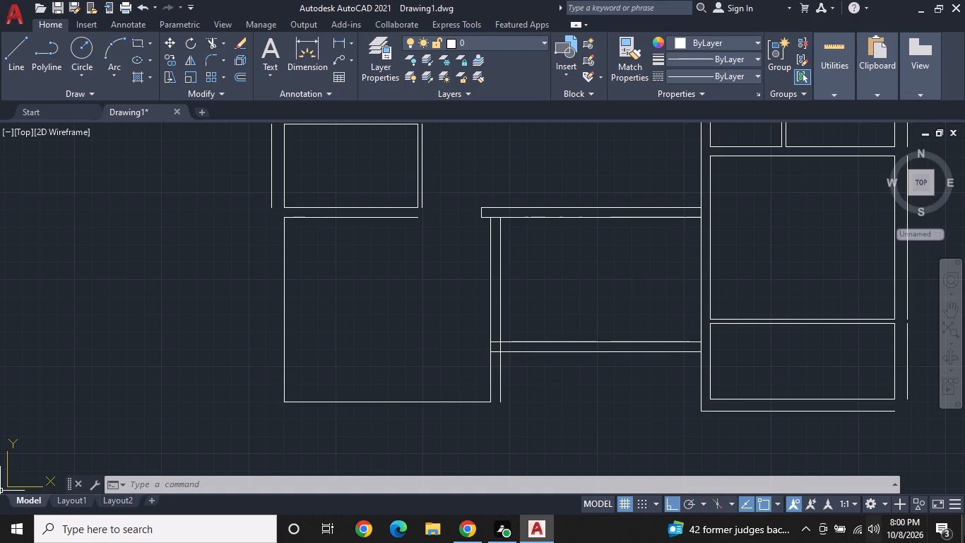
pyautogui.click(244, 77)
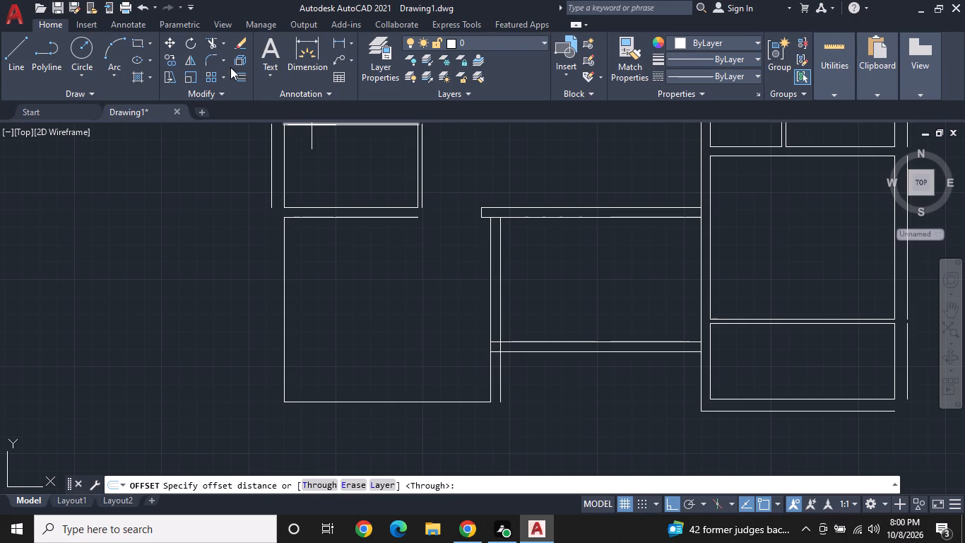
pyautogui.click(240, 76)
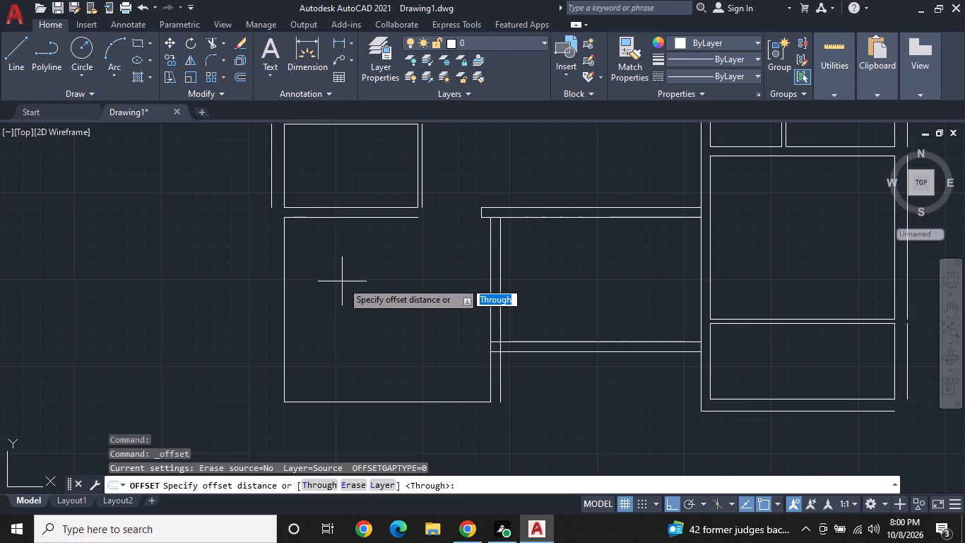
pyautogui.press('9')
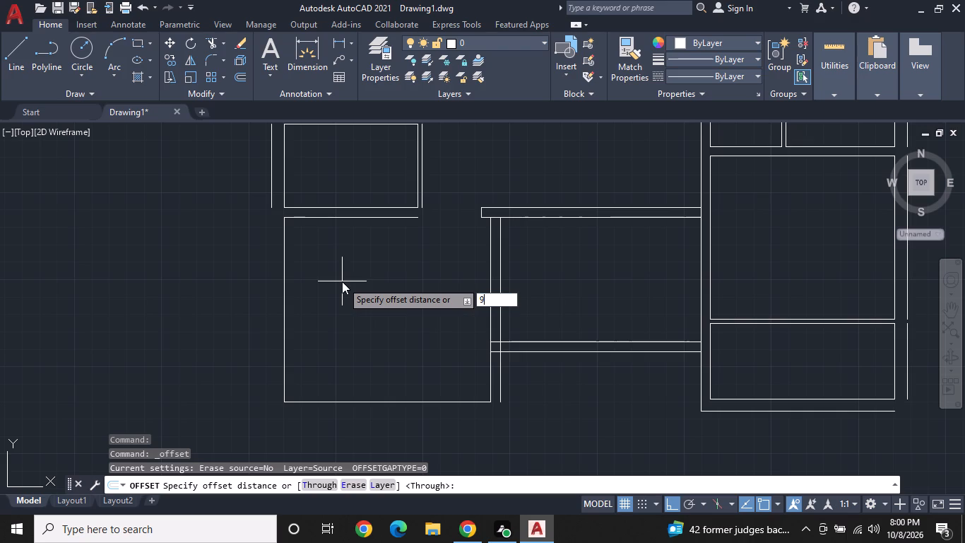
pyautogui.hotkey('shift', '"')
pyautogui.press('Return')
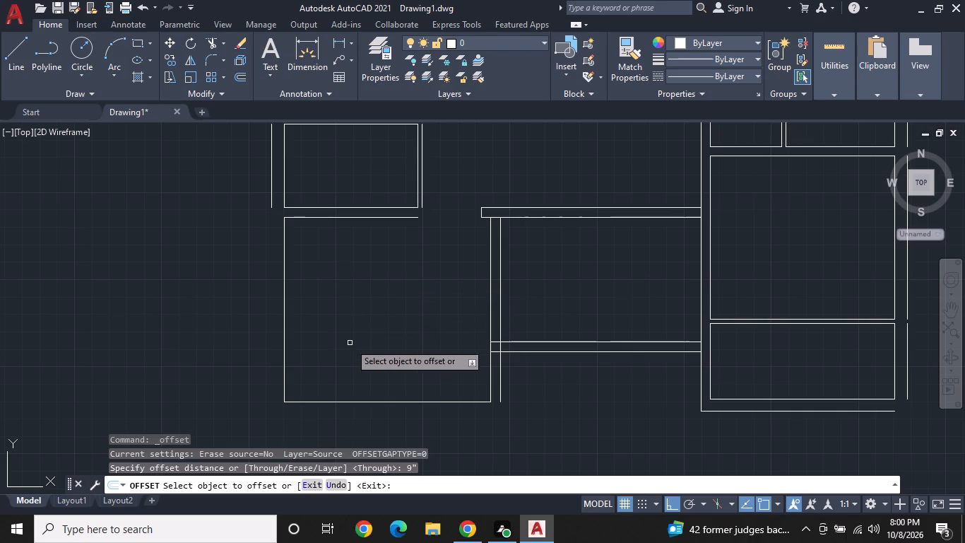
pyautogui.click(357, 402)
pyautogui.click(364, 431)
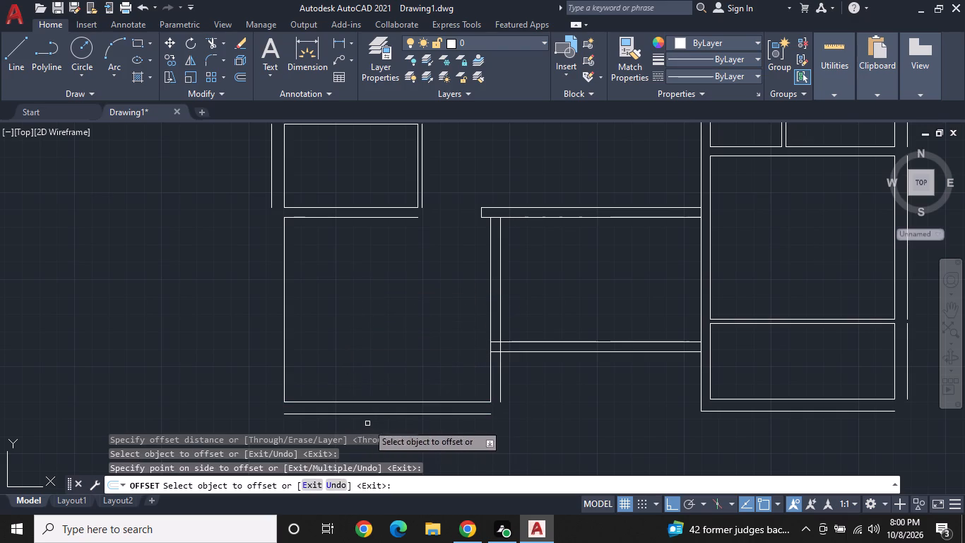
pyautogui.click(284, 344)
pyautogui.click(264, 341)
pyautogui.moveTo(383, 311); pyautogui.dragTo(388, 309, button='middle')
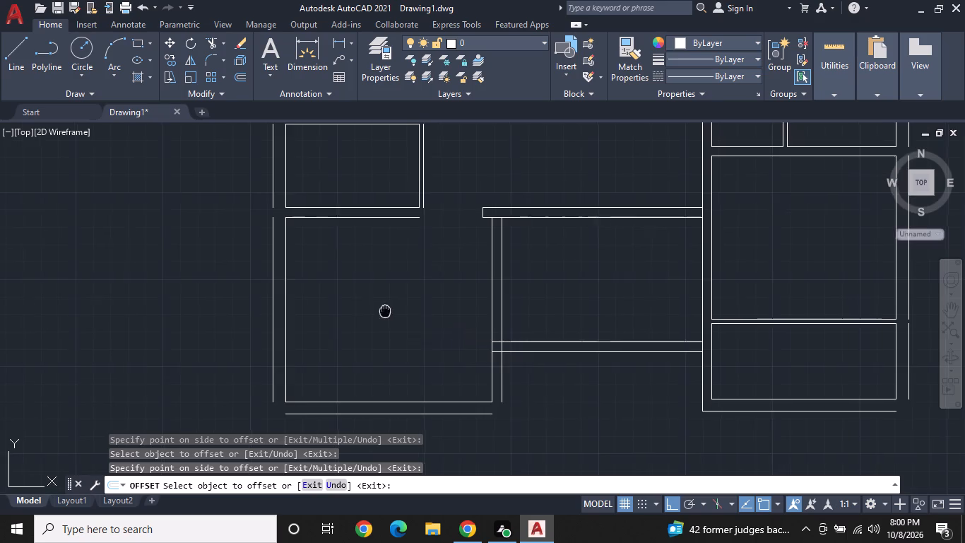
pyautogui.moveTo(388, 309); pyautogui.dragTo(402, 292, button='middle')
pyautogui.press('Escape')
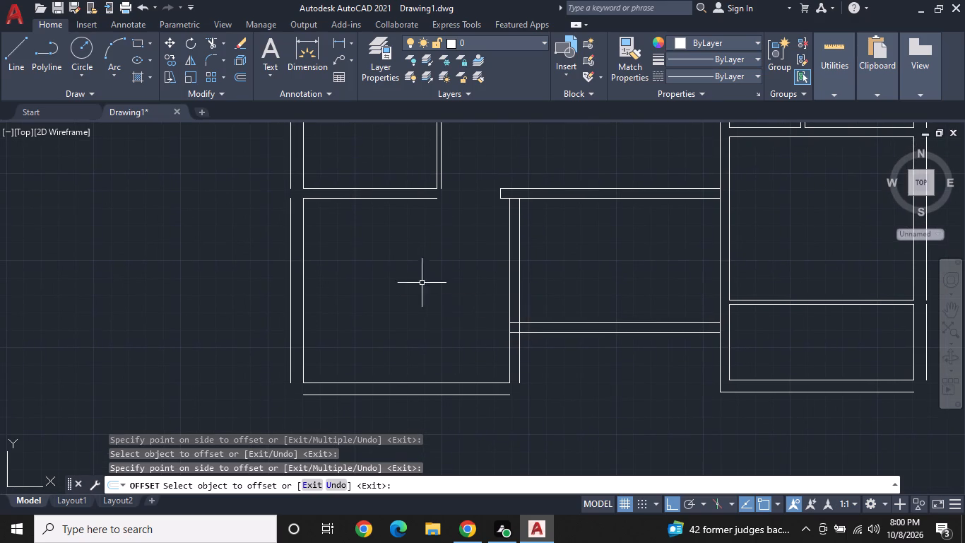
# Fillet the lower-left room's bottom outer line with the left block's topmost outer left line to form the outer corner.
pyautogui.scroll(-1, 465, 258)
pyautogui.moveTo(464, 257); pyautogui.dragTo(463, 286, button='middle')
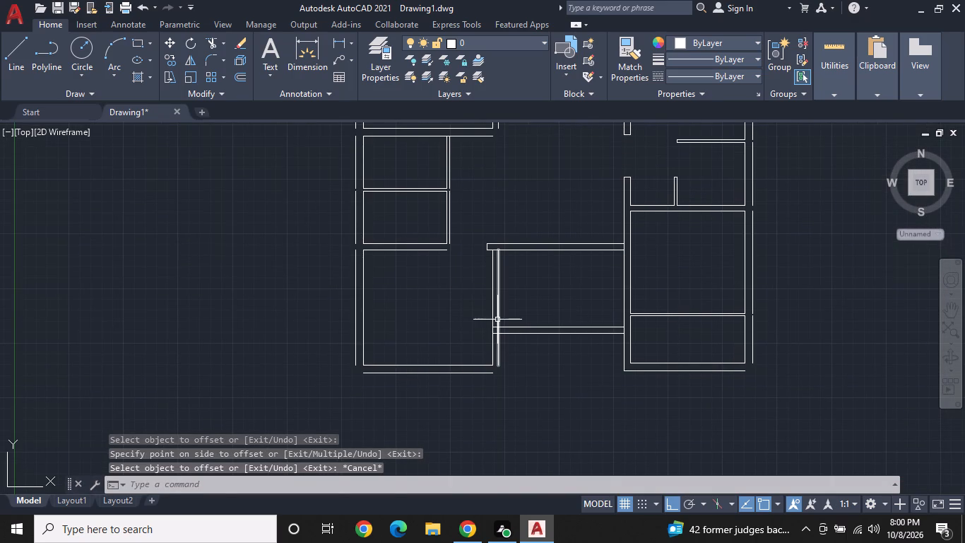
pyautogui.moveTo(468, 298); pyautogui.dragTo(499, 370, button='middle')
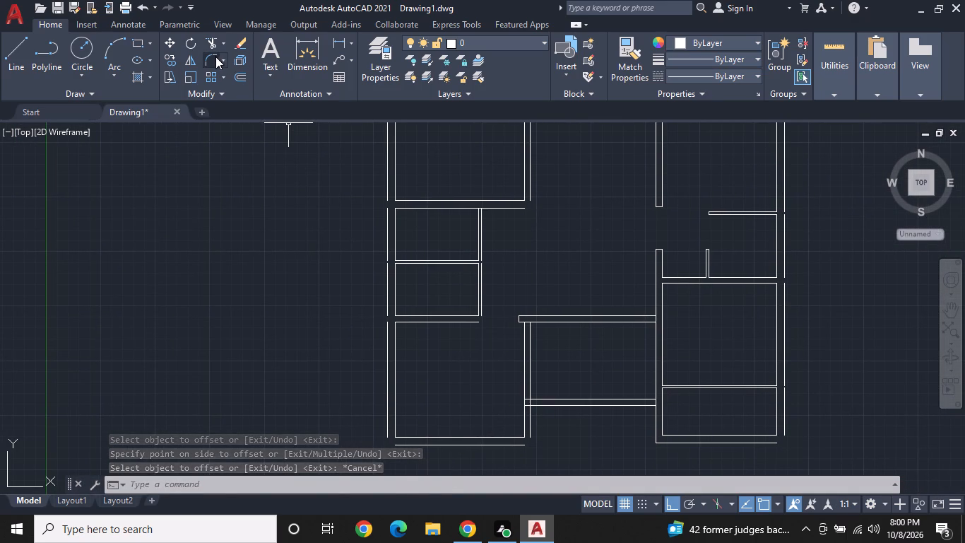
pyautogui.click(214, 56)
pyautogui.click(480, 447)
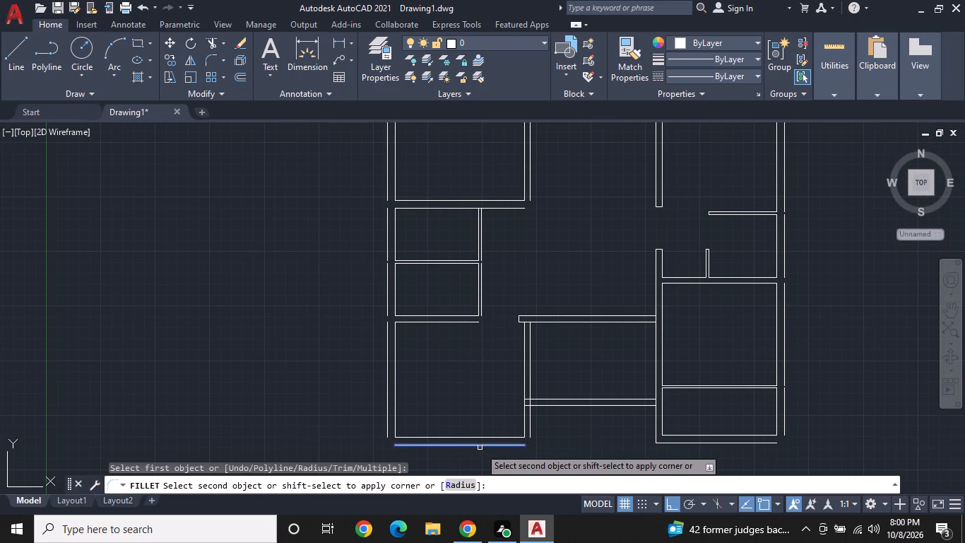
pyautogui.moveTo(434, 308); pyautogui.dragTo(557, 476, button='middle')
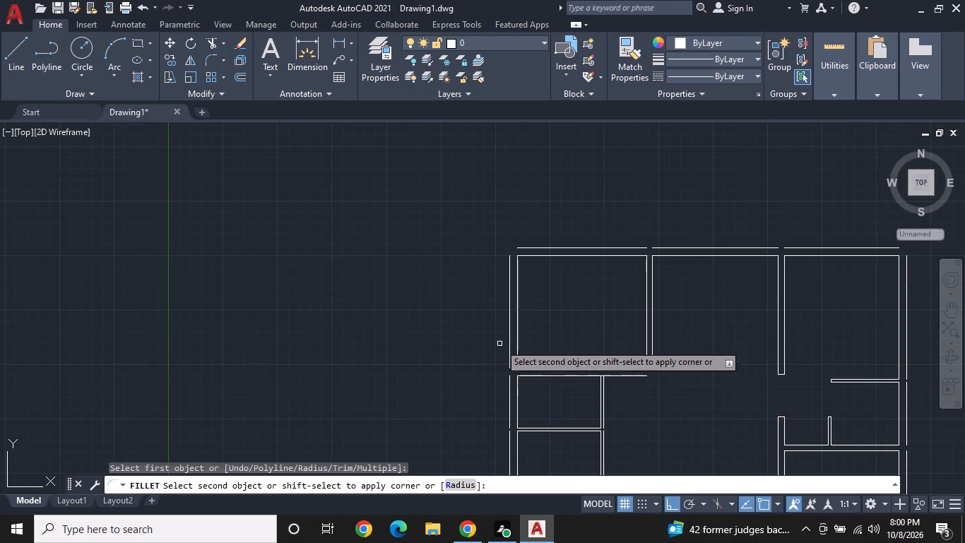
pyautogui.click(509, 329)
pyautogui.press('Escape')
pyautogui.moveTo(555, 302); pyautogui.dragTo(521, 326, button='middle')
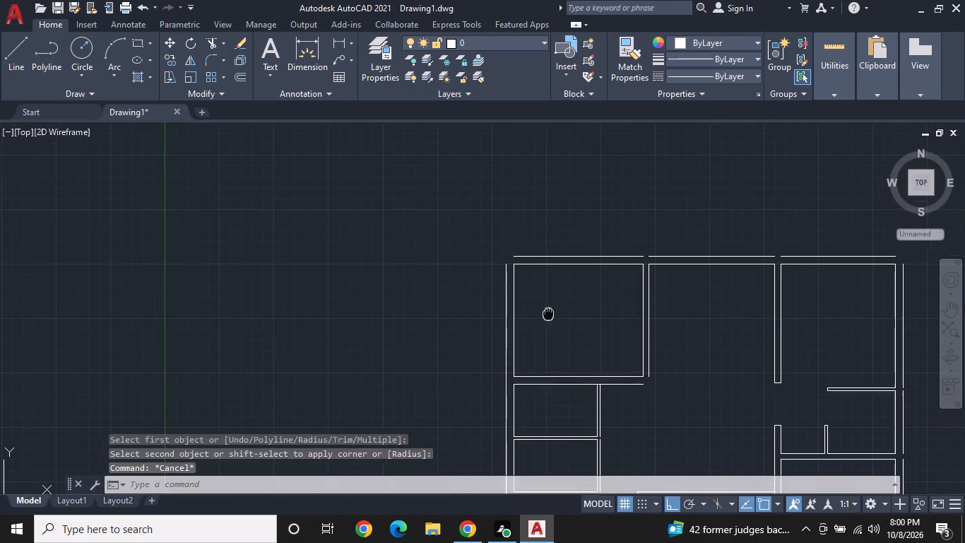
# Fillet the plan's top outer line with the left and right outer lines to close the upper-left and upper-right outer corners.
pyautogui.moveTo(521, 326); pyautogui.dragTo(406, 337, button='middle')
pyautogui.press('space')
pyautogui.click(361, 323)
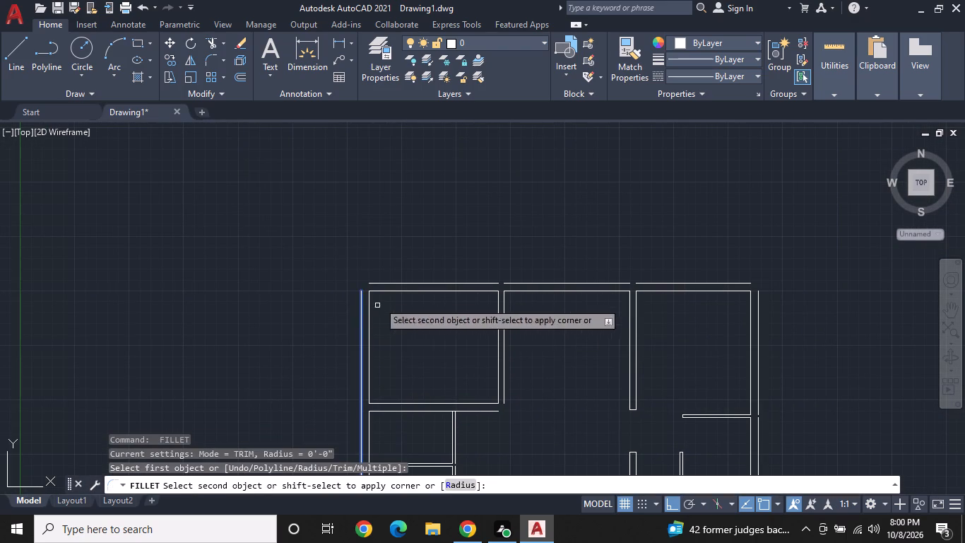
pyautogui.click(679, 284)
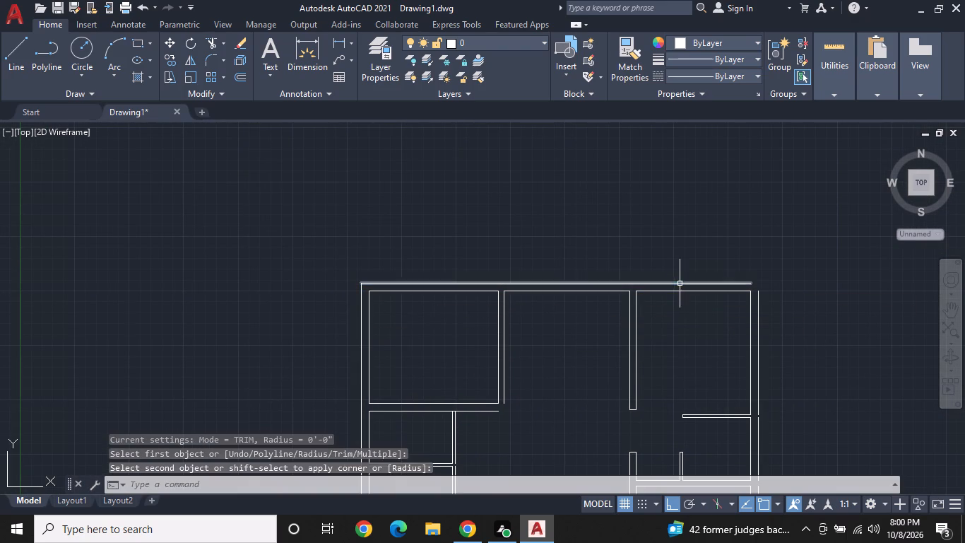
pyautogui.moveTo(637, 320); pyautogui.dragTo(469, 226, button='middle')
pyautogui.scroll(-1, 455, 211)
pyautogui.moveTo(576, 334); pyautogui.dragTo(552, 296, button='middle')
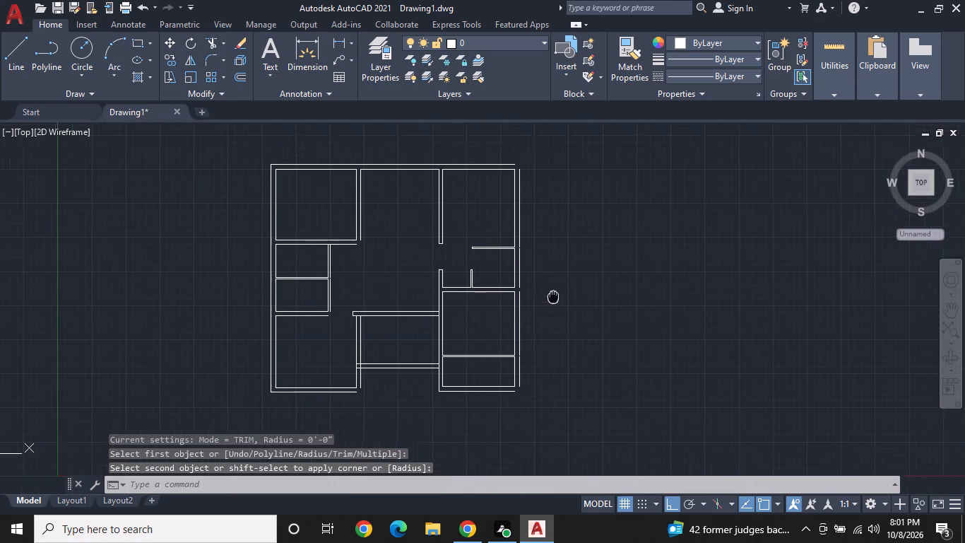
pyautogui.middleClick(552, 296)
pyautogui.press('space')
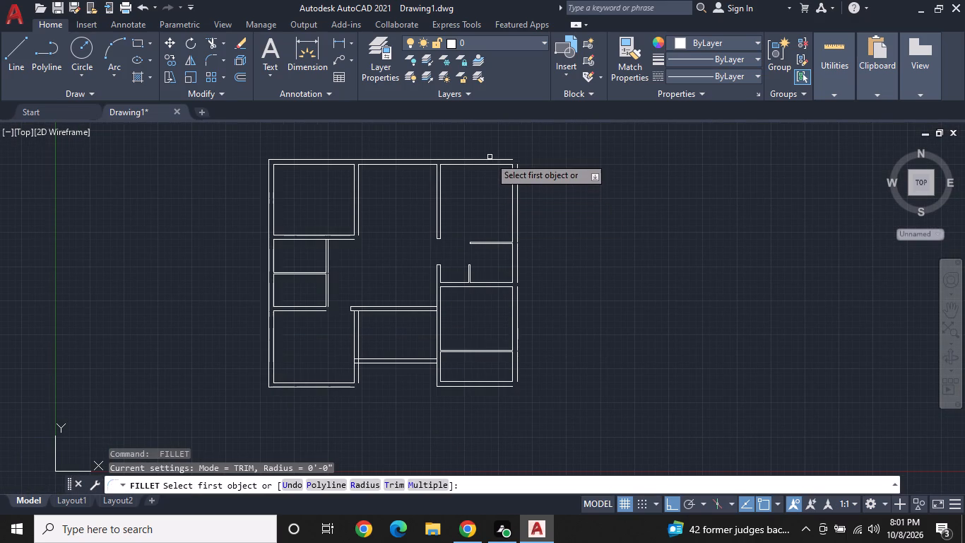
pyautogui.click(492, 160)
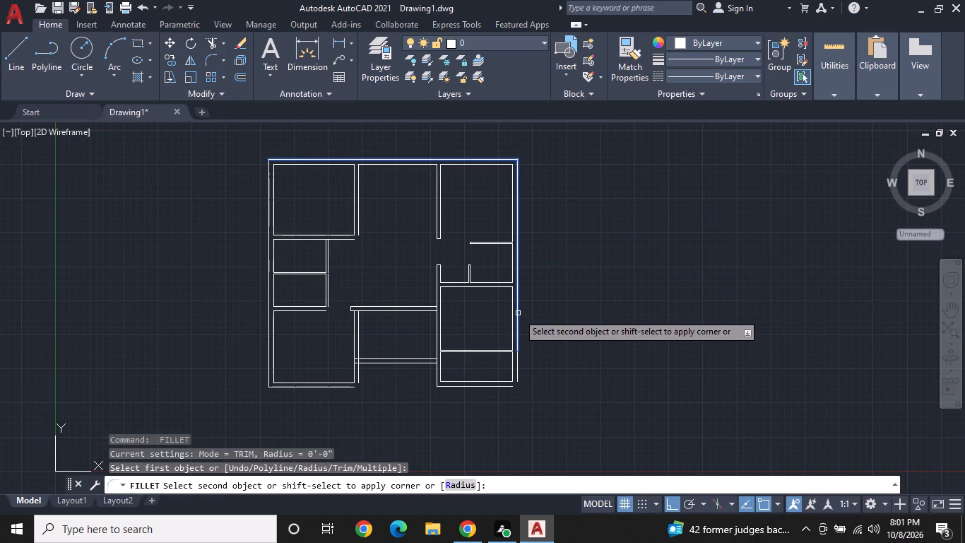
pyautogui.click(518, 313)
# Fillet the lower-right block's bottom and right outer lines, and the lower-left room's bottom and right outer lines, into closed corners.
pyautogui.press('space')
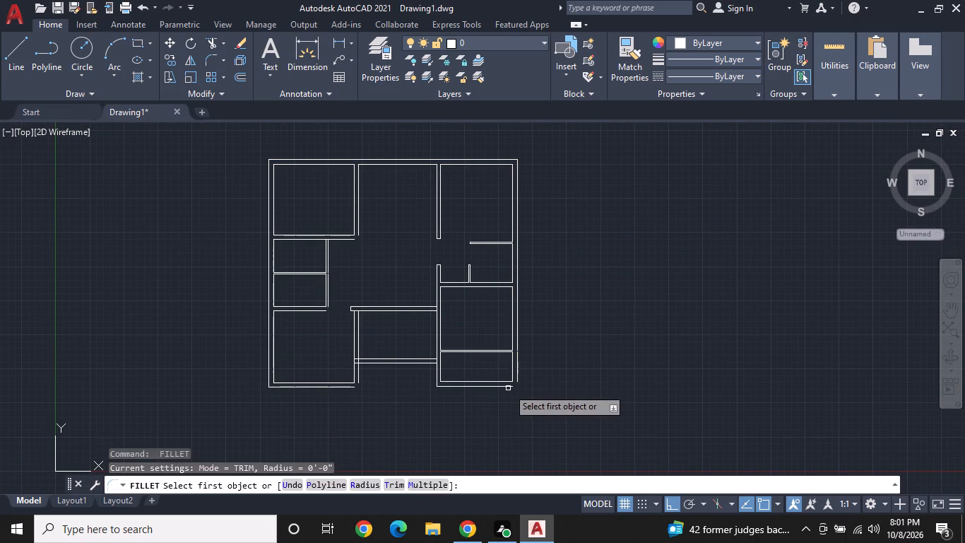
pyautogui.click(507, 388)
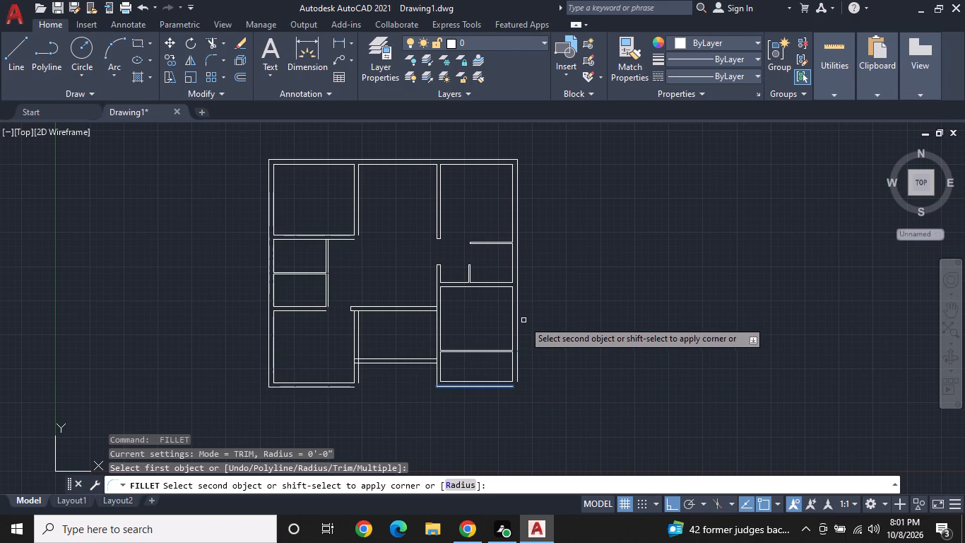
pyautogui.click(518, 303)
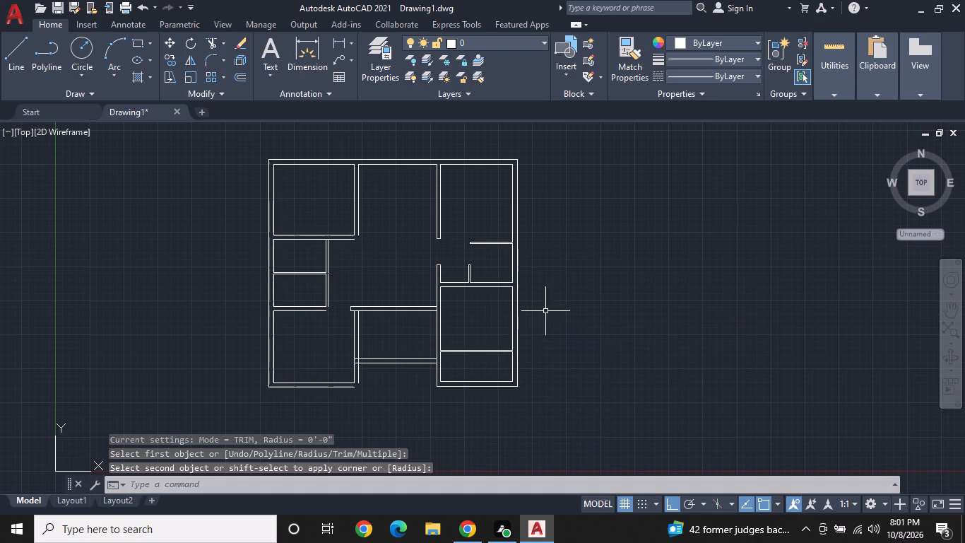
pyautogui.moveTo(359, 372); pyautogui.dragTo(430, 312, button='middle')
pyautogui.middleClick(433, 308)
pyautogui.scroll(1, 434, 317)
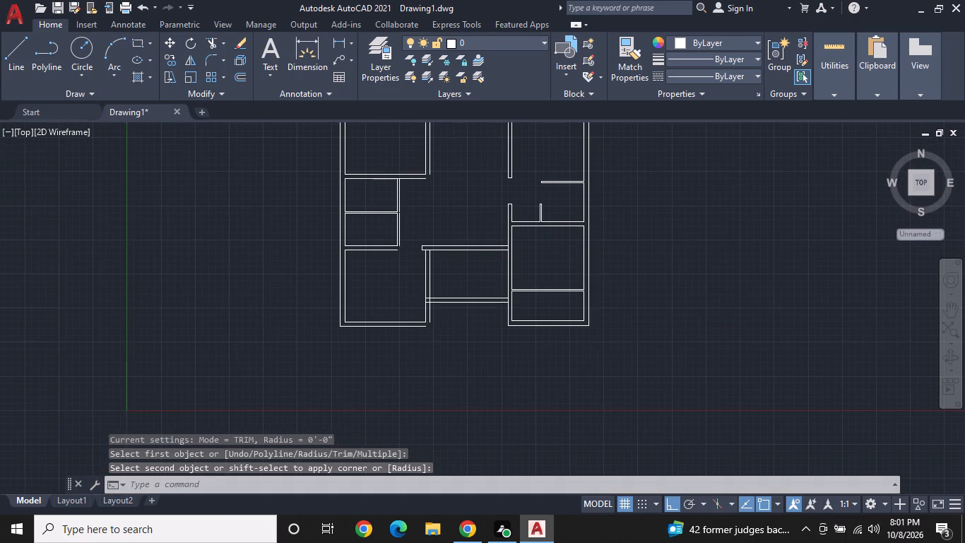
pyautogui.press('space')
pyautogui.click(426, 320)
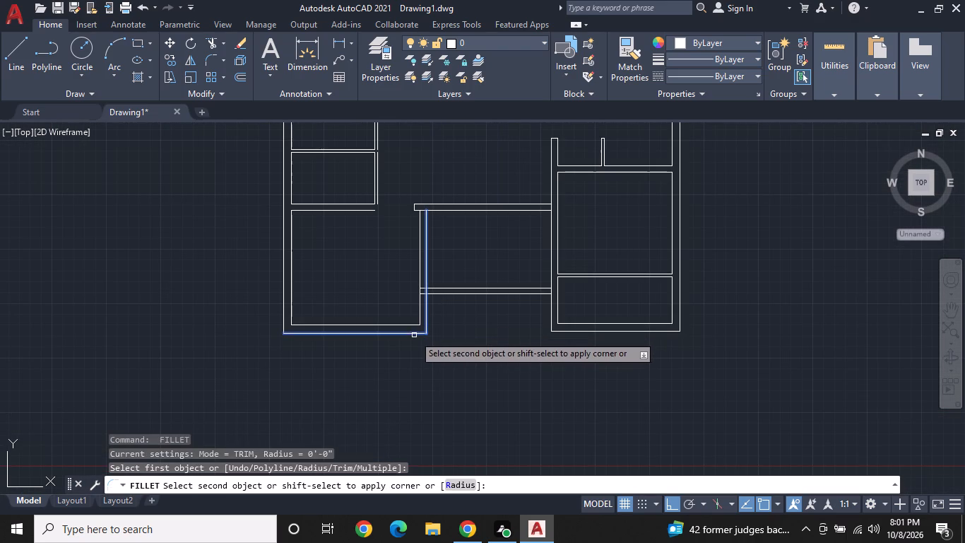
pyautogui.click(415, 334)
# Trim the overlapping lines where the middle room's bottom wall meets the lower-left room's right wall.
pyautogui.scroll(1, 440, 318)
pyautogui.moveTo(440, 318); pyautogui.dragTo(493, 399, button='middle')
pyautogui.scroll(2, 489, 373)
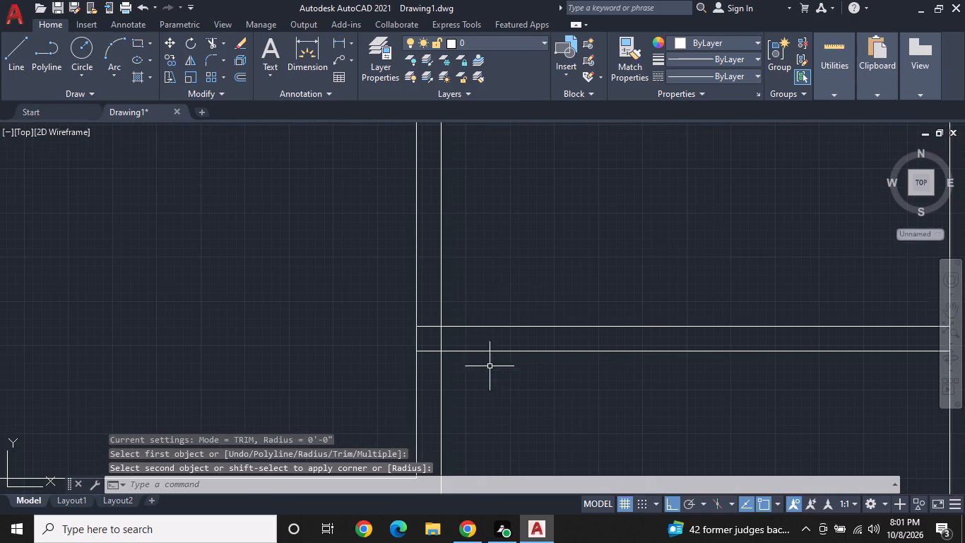
pyautogui.press('Escape')
pyautogui.press('t')
pyautogui.press('r')
pyautogui.press('space')
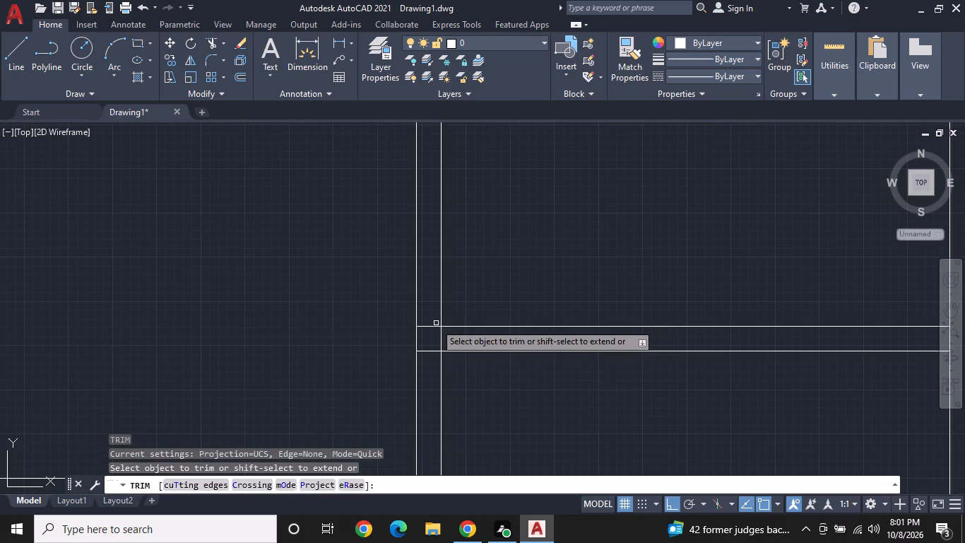
pyautogui.moveTo(433, 322); pyautogui.dragTo(430, 333)
pyautogui.click(427, 366)
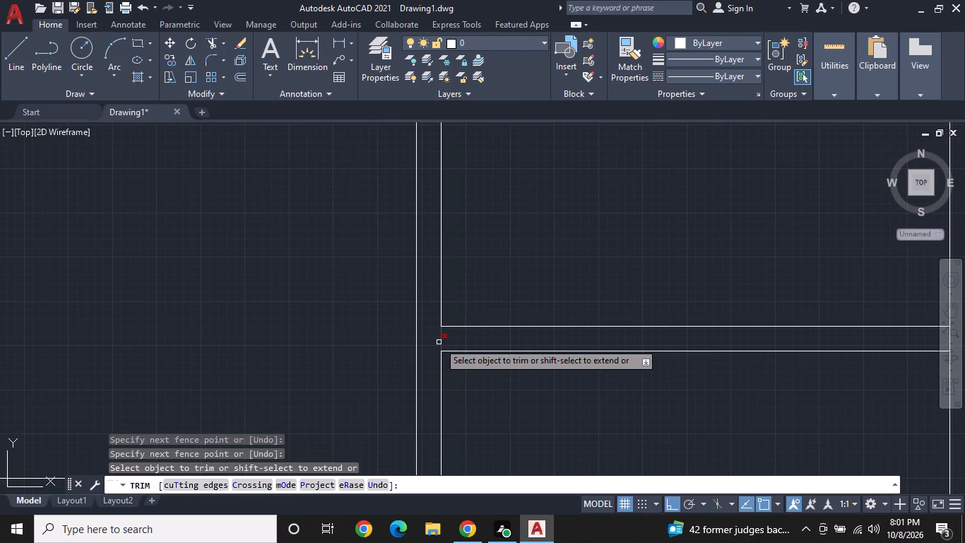
pyautogui.click(442, 339)
# Trim the line crossing the top of the wall between the lower-left and middle rooms, opening it into the middle room's top wall.
pyautogui.scroll(-1, 456, 328)
pyautogui.scroll(-1, 478, 273)
pyautogui.moveTo(487, 290); pyautogui.dragTo(544, 451, button='middle')
pyautogui.scroll(1, 511, 348)
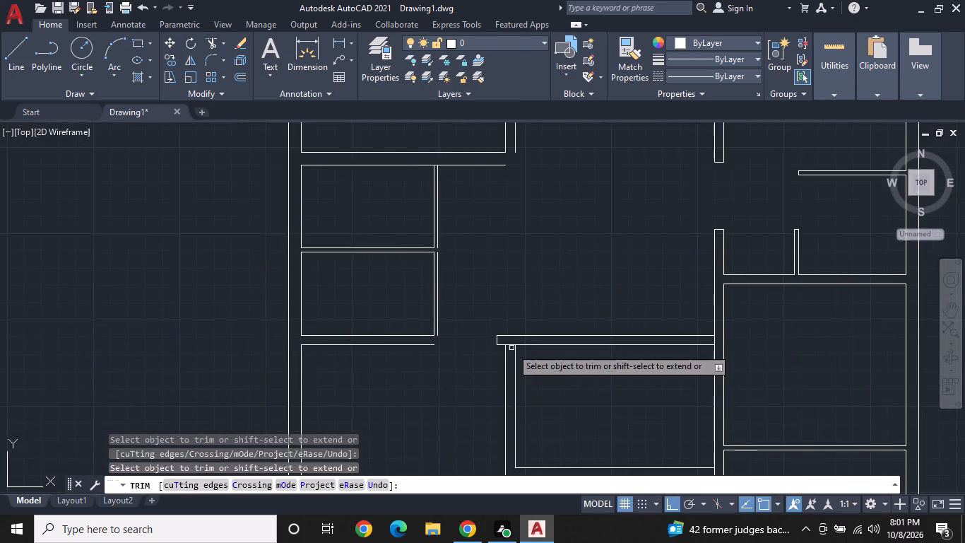
pyautogui.scroll(1, 511, 347)
pyautogui.click(509, 346)
# Trim the right block's left outer line between the middle room's two bottom wall lines, and finish trimming.
pyautogui.scroll(-3, 504, 362)
pyautogui.moveTo(579, 427); pyautogui.dragTo(557, 400, button='middle')
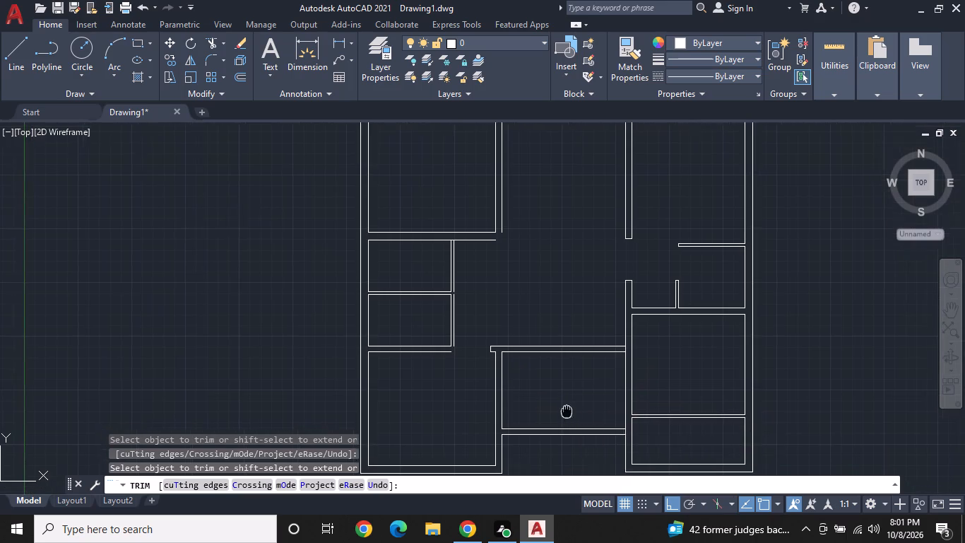
pyautogui.moveTo(557, 400); pyautogui.dragTo(485, 359, button='middle')
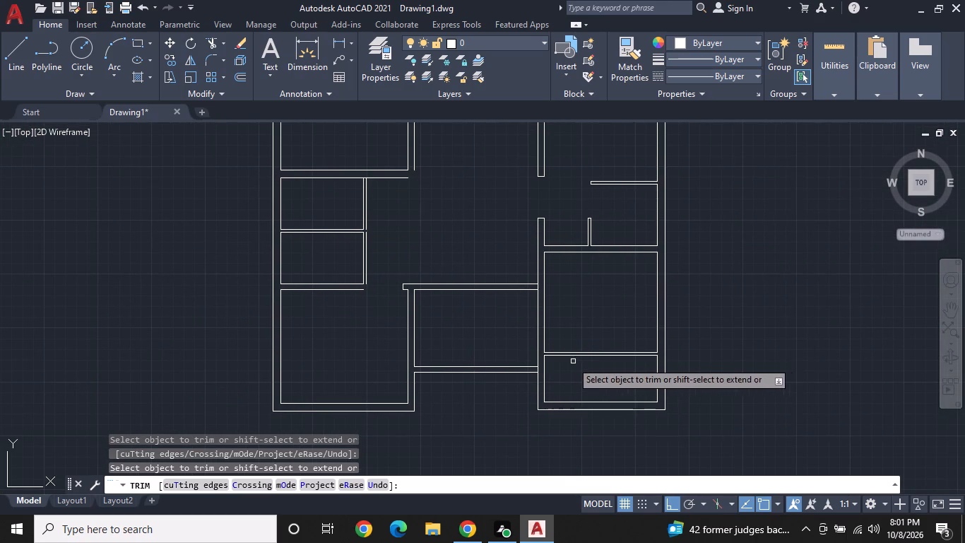
pyautogui.scroll(2, 550, 366)
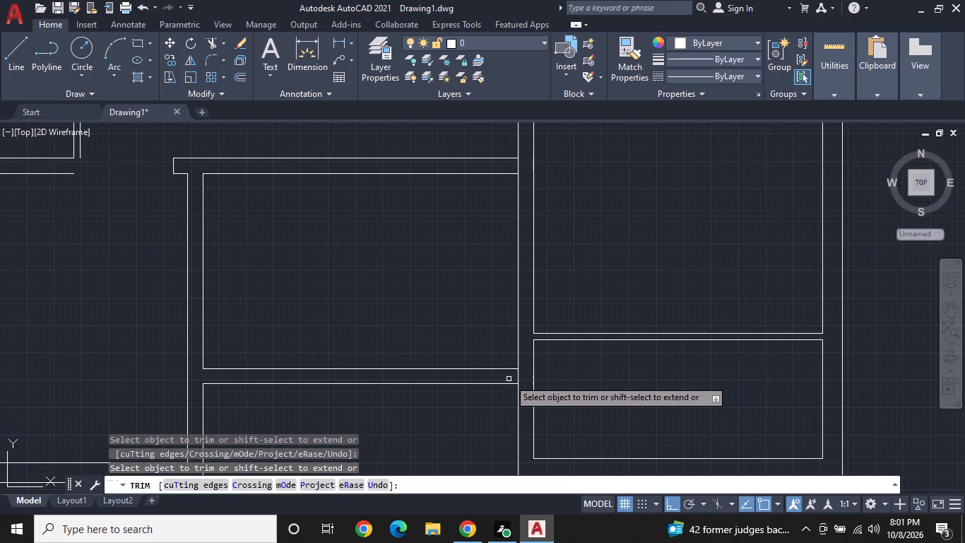
pyautogui.click(521, 378)
pyautogui.click(502, 377)
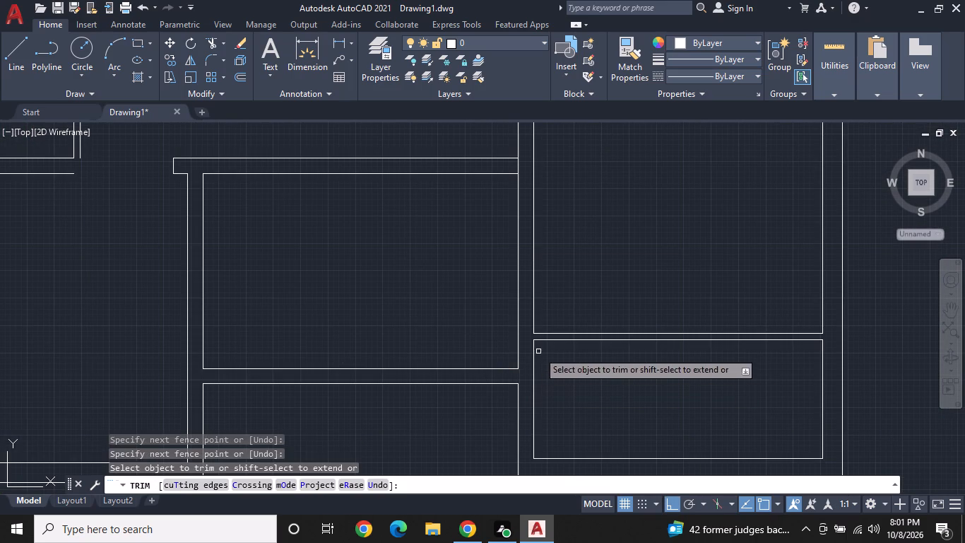
pyautogui.moveTo(561, 350); pyautogui.dragTo(644, 481, button='middle')
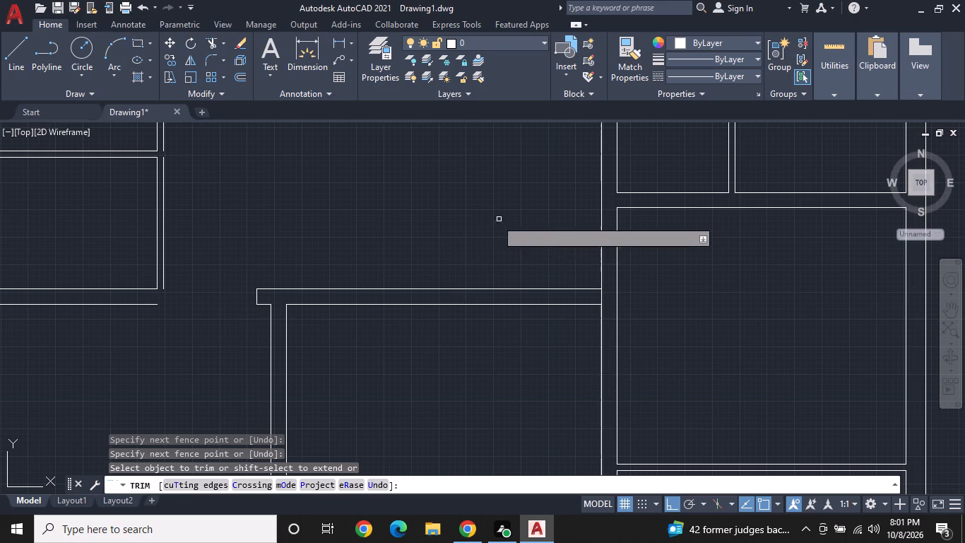
pyautogui.moveTo(457, 232); pyautogui.dragTo(699, 221, button='middle')
pyautogui.scroll(-1, 530, 226)
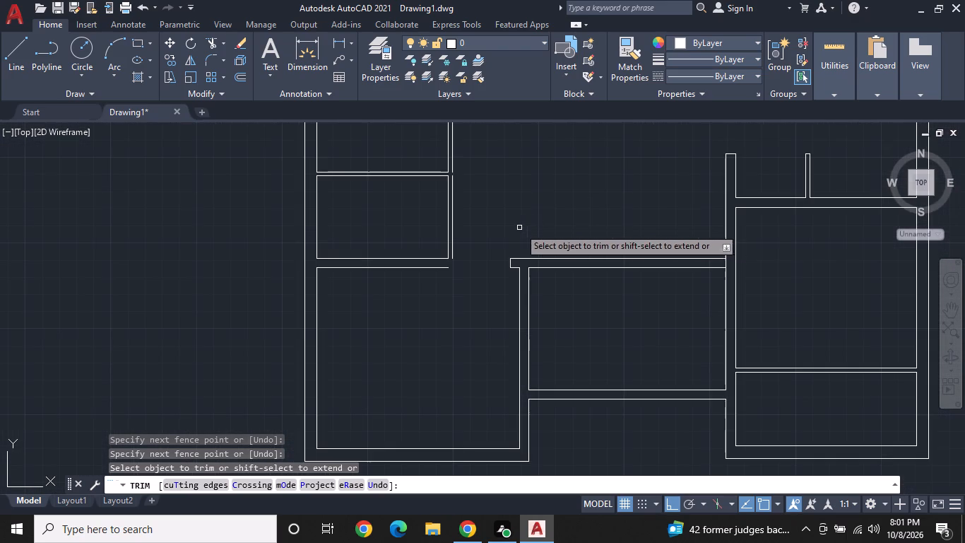
pyautogui.moveTo(480, 226); pyautogui.dragTo(586, 295, button='middle')
pyautogui.moveTo(600, 198); pyautogui.dragTo(591, 255, button='middle')
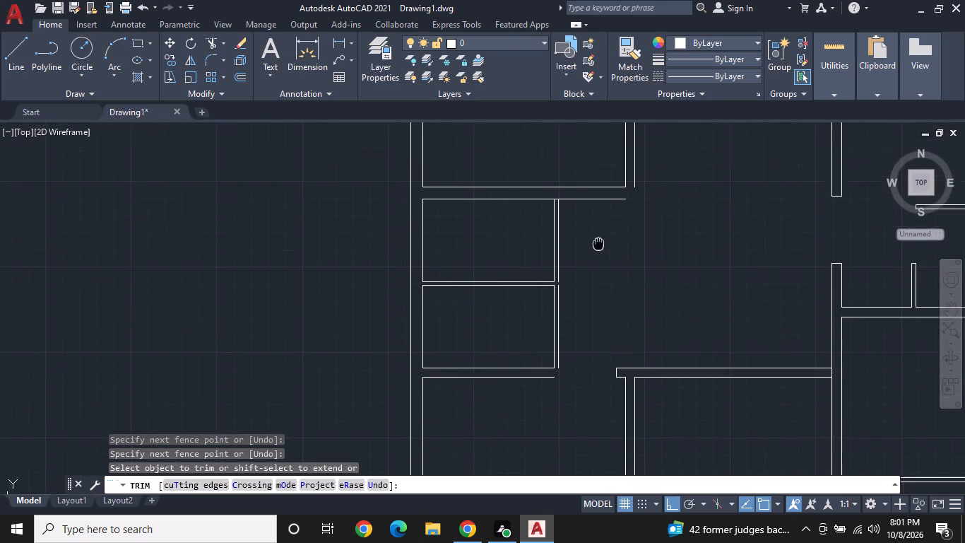
pyautogui.moveTo(591, 255); pyautogui.dragTo(528, 267, button='middle')
pyautogui.press('Escape')
# Fillet the lower-left room's top line with the small rooms' right outer line, and the upper-left room's bottom and right outer wall lines.
pyautogui.click(206, 52)
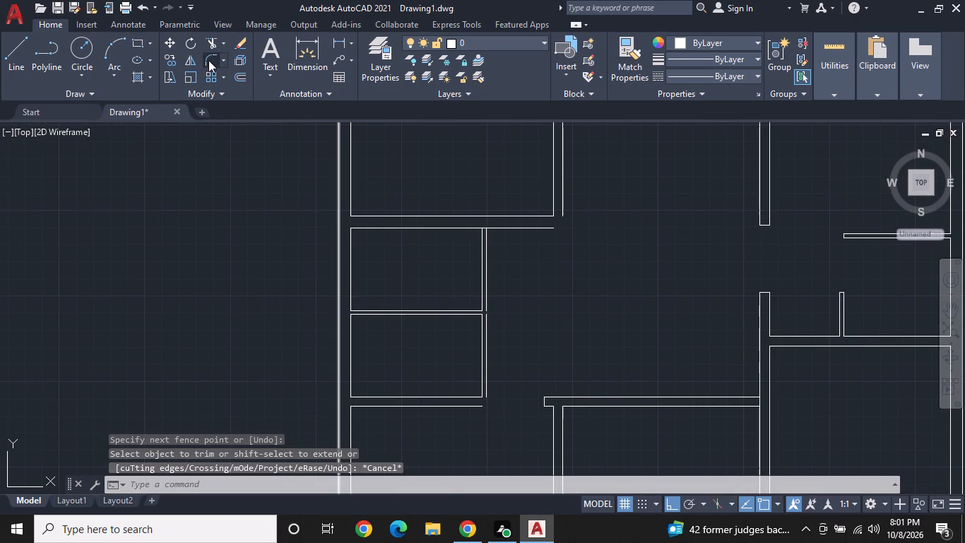
pyautogui.click(208, 60)
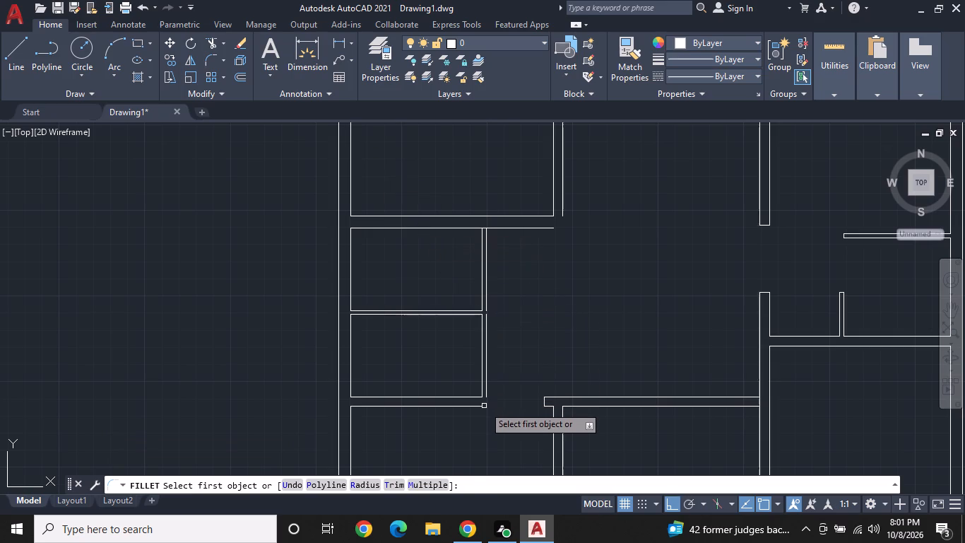
pyautogui.click(484, 406)
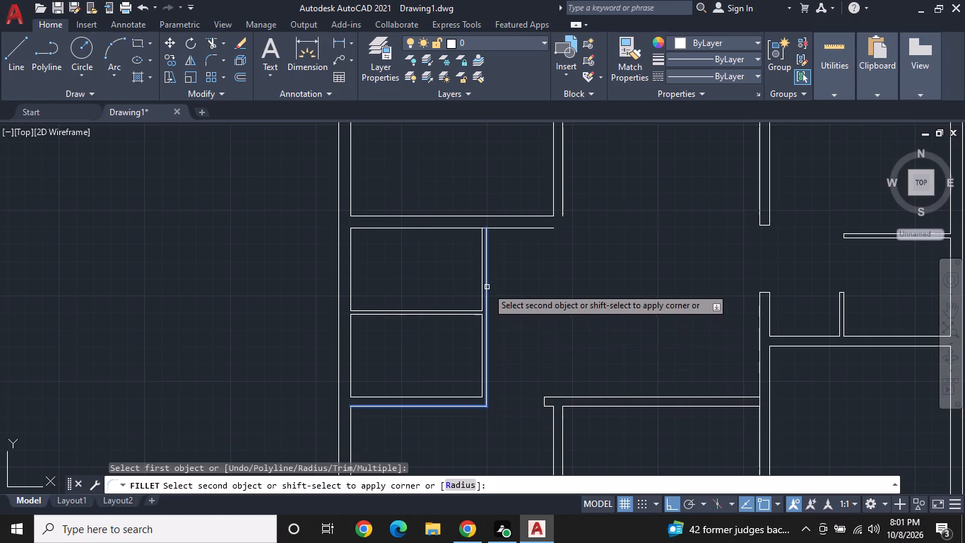
pyautogui.click(486, 281)
pyautogui.press('space')
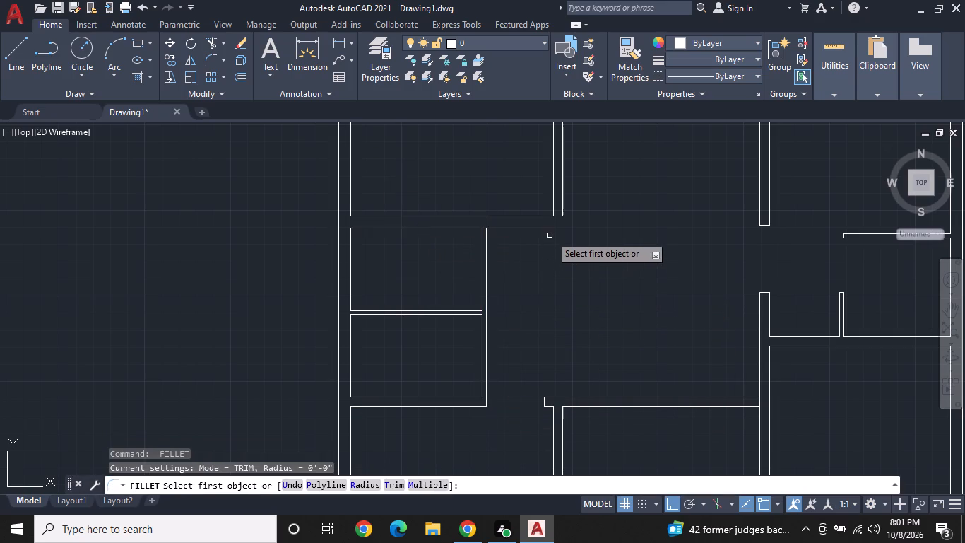
pyautogui.click(552, 230)
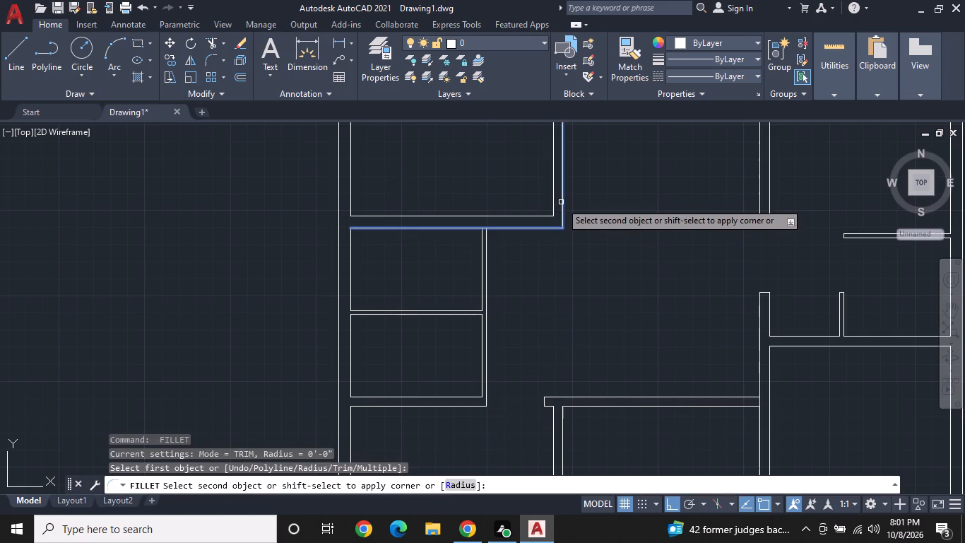
pyautogui.click(561, 202)
# Examine the whole floor plan and the wall junctions around the lower-left and middle rooms.
pyautogui.moveTo(579, 244); pyautogui.dragTo(353, 267, button='middle')
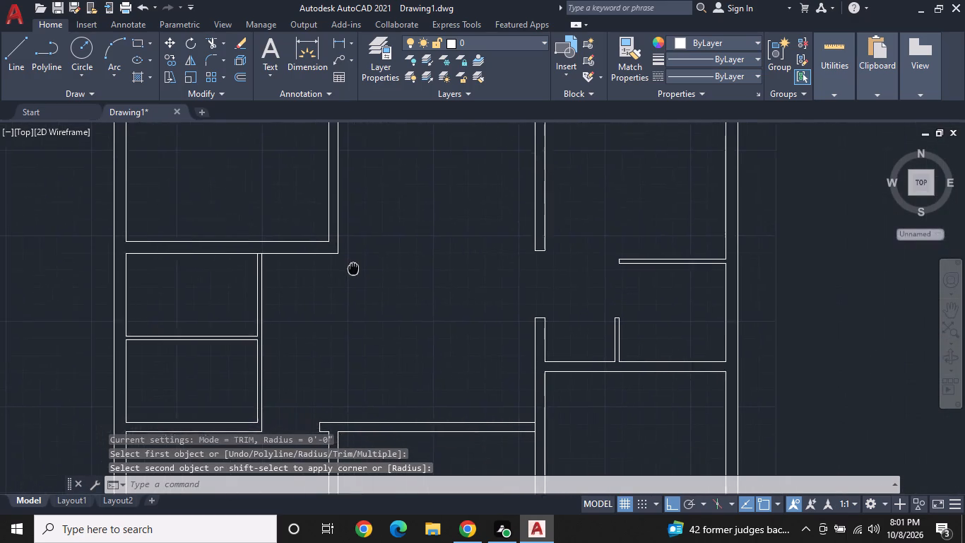
pyautogui.moveTo(353, 267); pyautogui.dragTo(366, 245, button='middle')
pyautogui.scroll(-1, 456, 247)
pyautogui.moveTo(444, 250); pyautogui.dragTo(600, 293, button='middle')
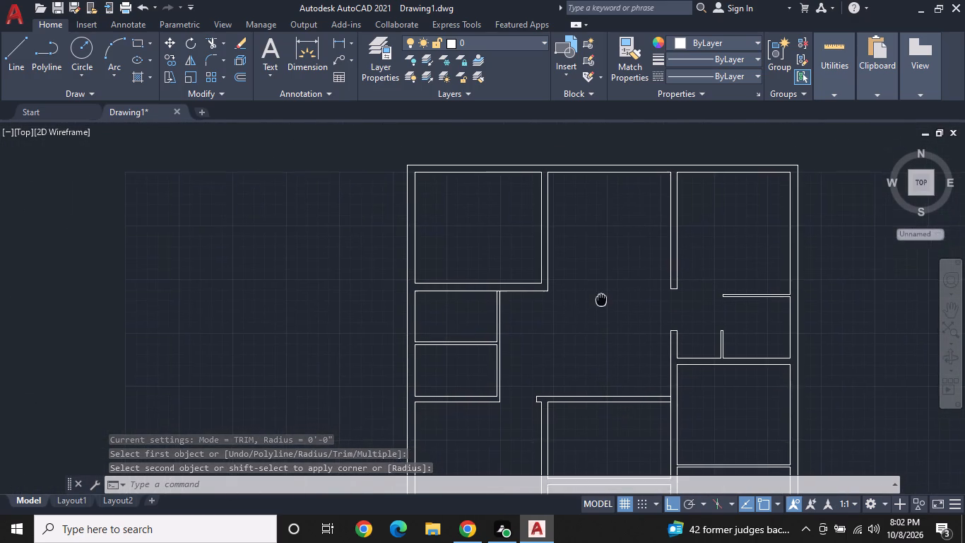
pyautogui.moveTo(600, 293); pyautogui.dragTo(592, 265, button='middle')
pyautogui.scroll(-1, 593, 265)
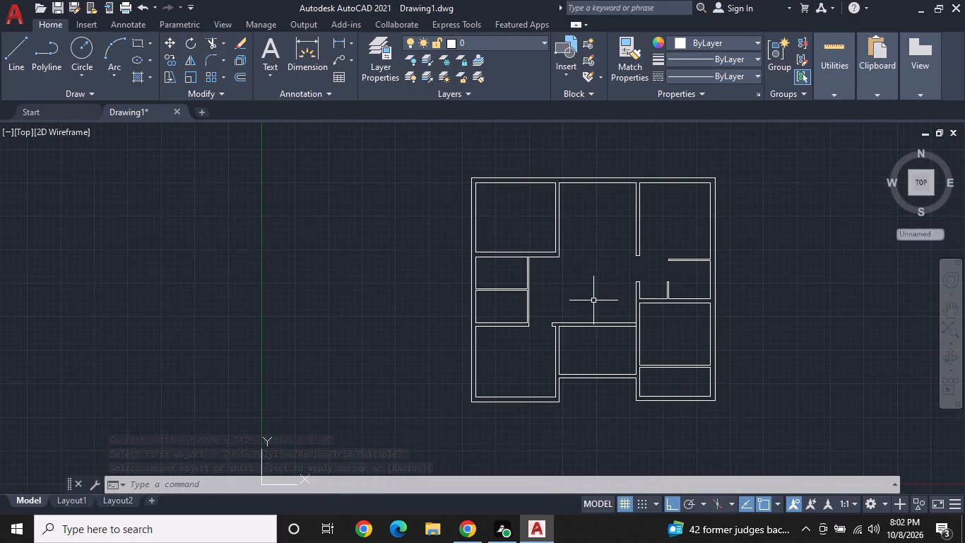
pyautogui.scroll(1, 593, 300)
pyautogui.moveTo(593, 278); pyautogui.dragTo(586, 218, button='middle')
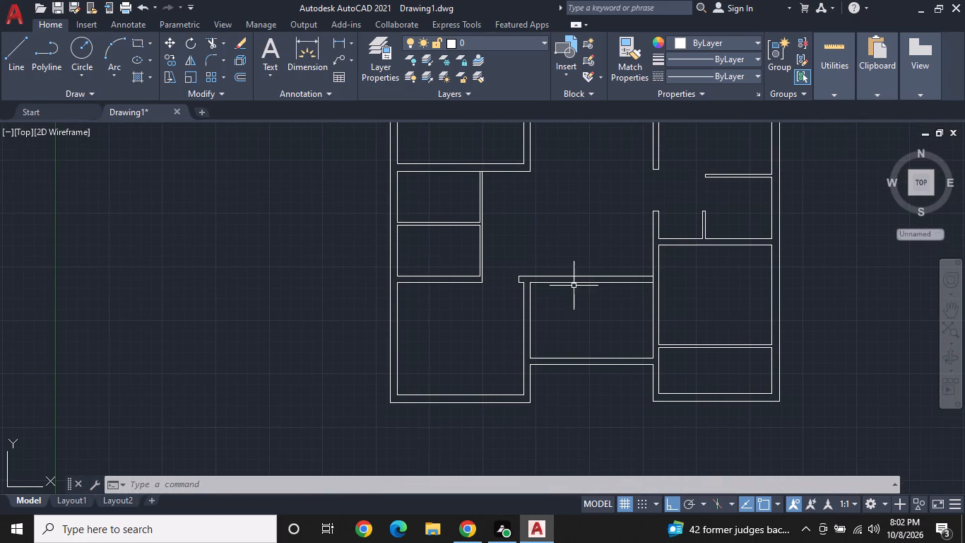
pyautogui.moveTo(573, 286); pyautogui.dragTo(650, 229, button='middle')
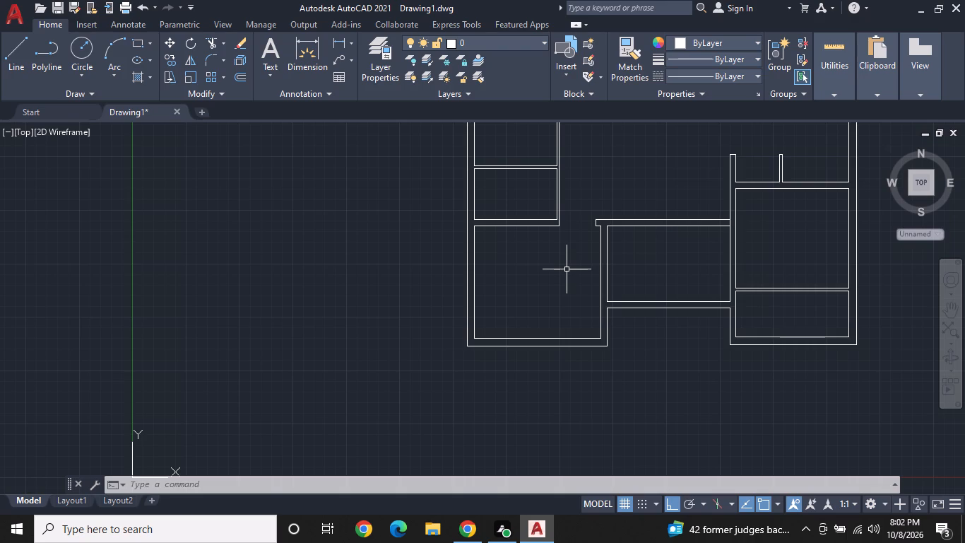
pyautogui.moveTo(538, 247); pyautogui.dragTo(543, 279, button='middle')
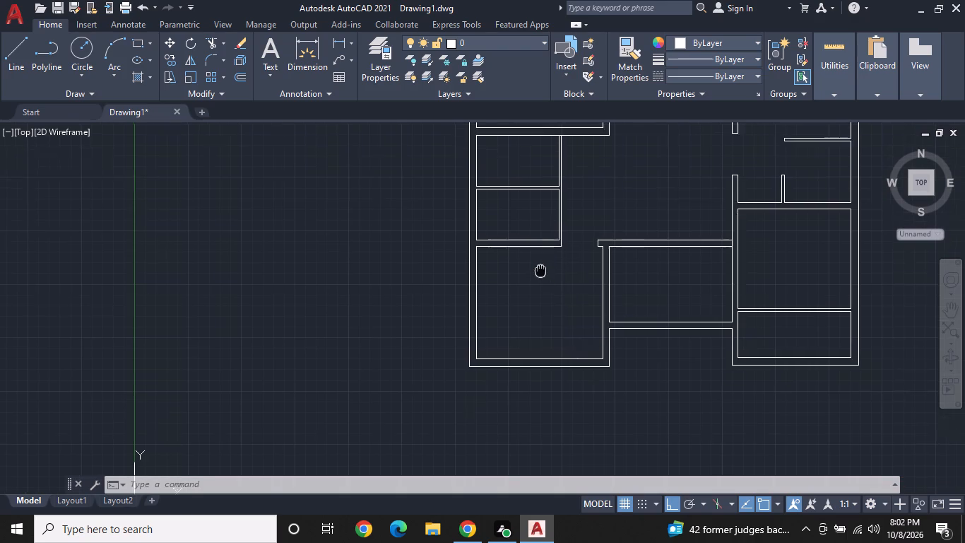
pyautogui.moveTo(543, 279); pyautogui.dragTo(555, 322, button='middle')
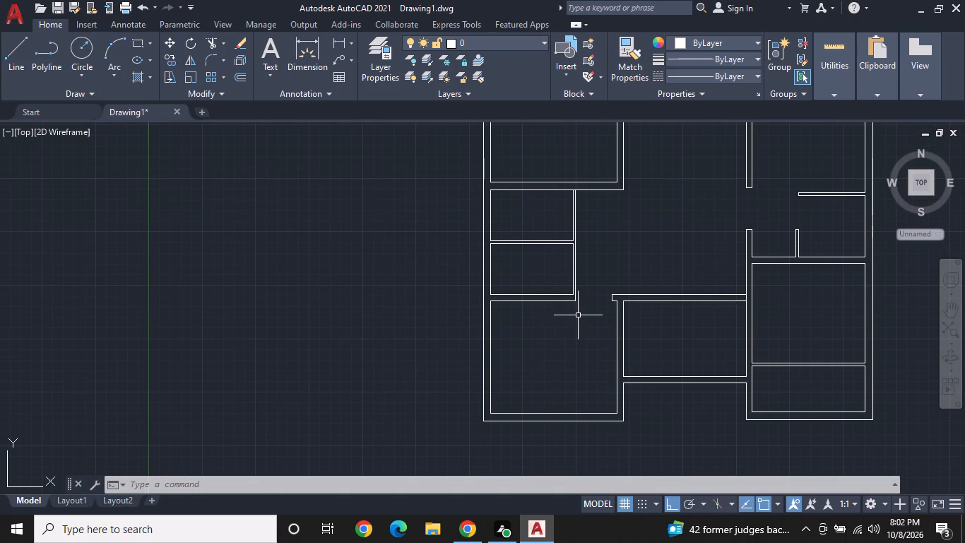
pyautogui.scroll(1, 578, 293)
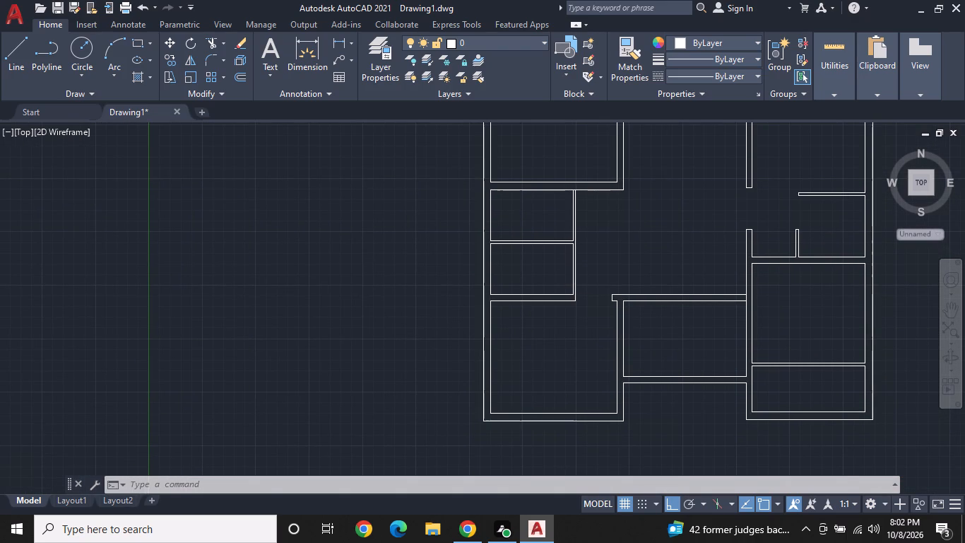
pyautogui.scroll(1, 579, 293)
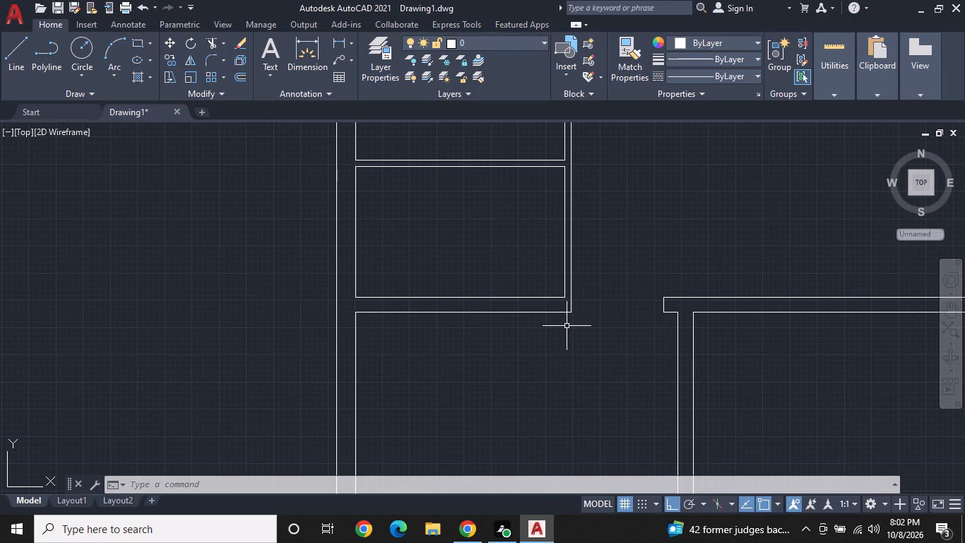
# Examine the small rooms' wall junctions and the layout of the whole floor plan.
pyautogui.moveTo(570, 335); pyautogui.dragTo(581, 363, button='middle')
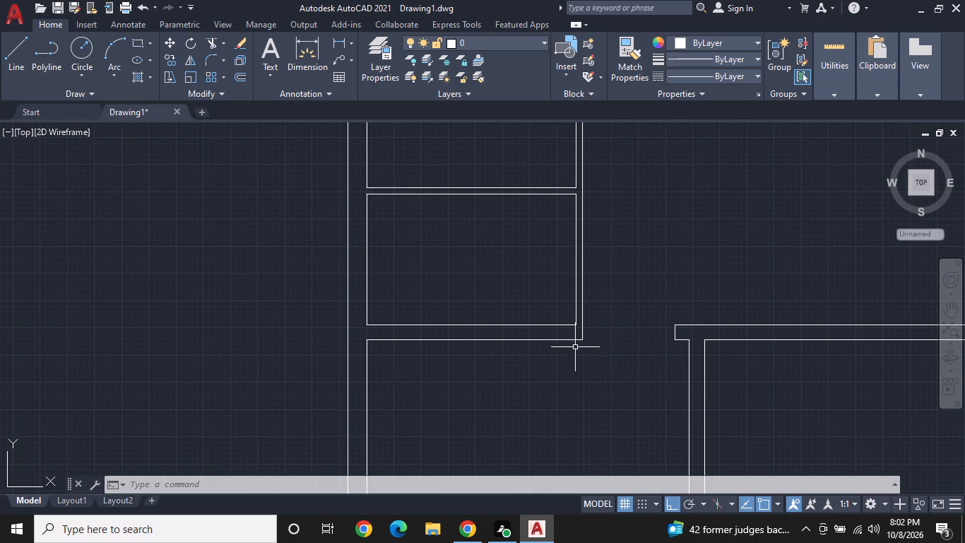
pyautogui.moveTo(531, 292); pyautogui.dragTo(545, 439, button='middle')
pyautogui.scroll(-1, 523, 285)
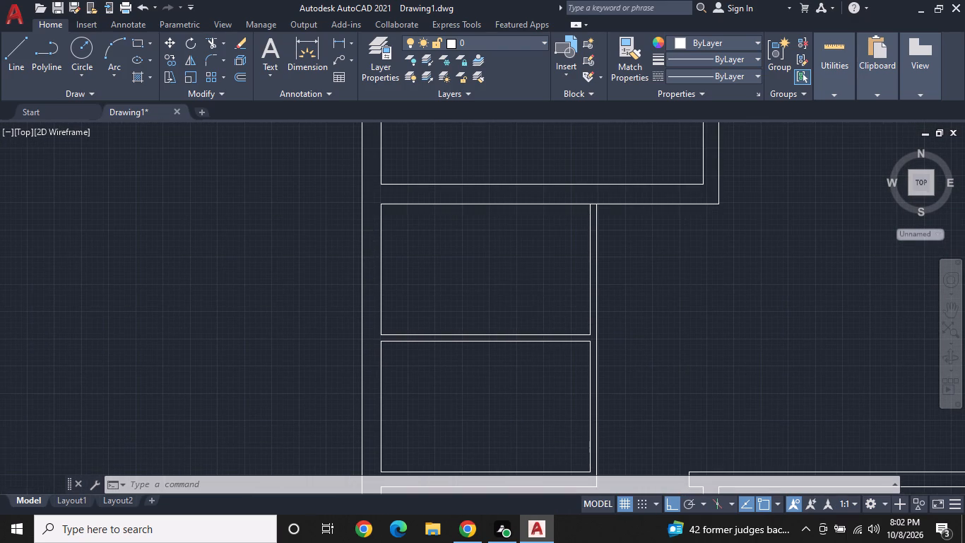
pyautogui.moveTo(528, 296); pyautogui.dragTo(437, 353, button='middle')
pyautogui.scroll(-2, 455, 255)
pyautogui.moveTo(509, 265); pyautogui.dragTo(521, 272, button='middle')
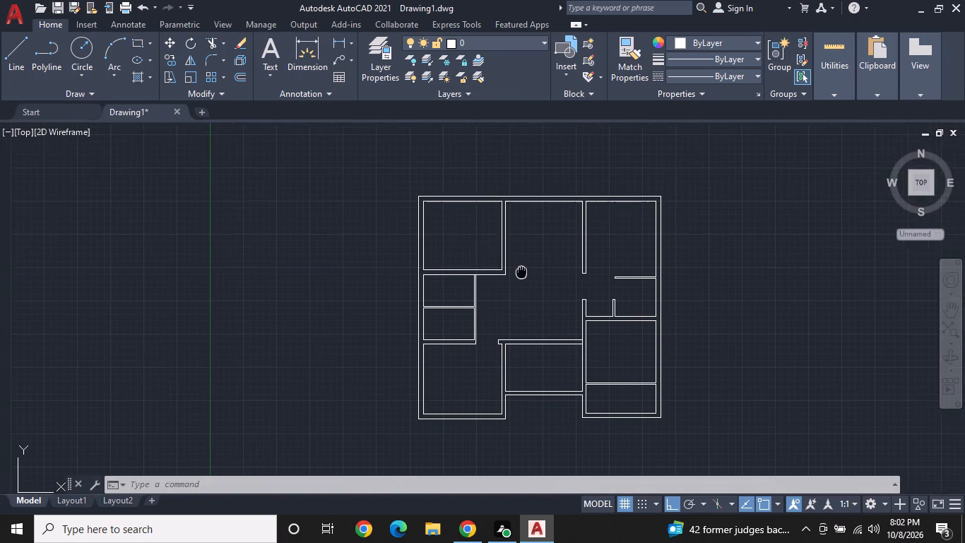
pyautogui.moveTo(521, 272); pyautogui.dragTo(497, 301, button='middle')
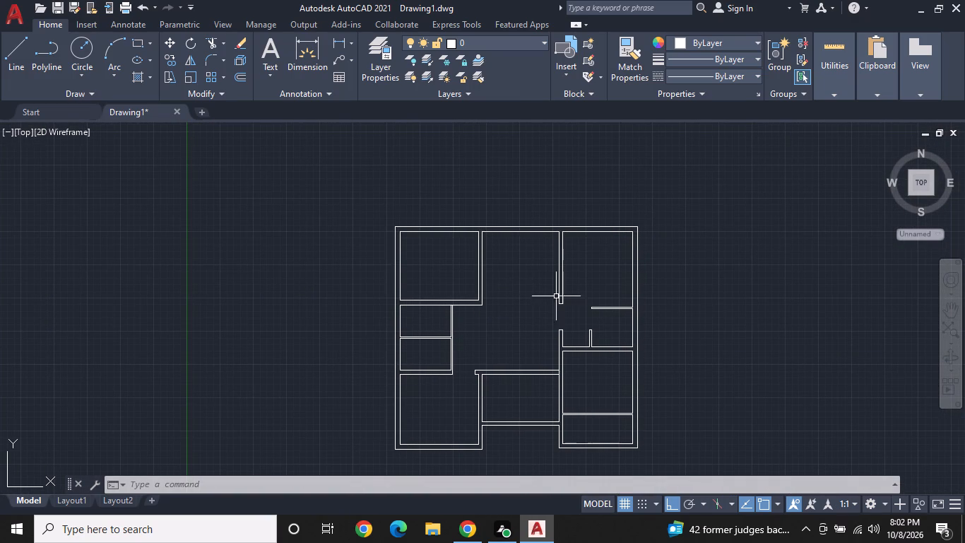
pyautogui.moveTo(535, 322); pyautogui.dragTo(540, 301, button='middle')
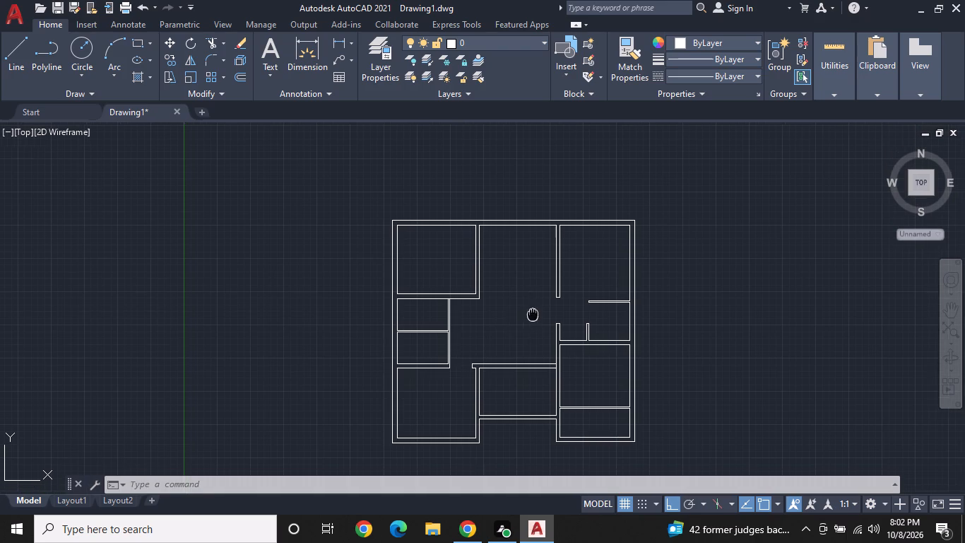
pyautogui.moveTo(540, 301); pyautogui.dragTo(571, 273, button='middle')
# Draw a front room outline from the middle room's bottom-right outer corner: 8' down, across, and up to the lower-left room's outer corner.
pyautogui.moveTo(592, 378); pyautogui.dragTo(584, 269, button='middle')
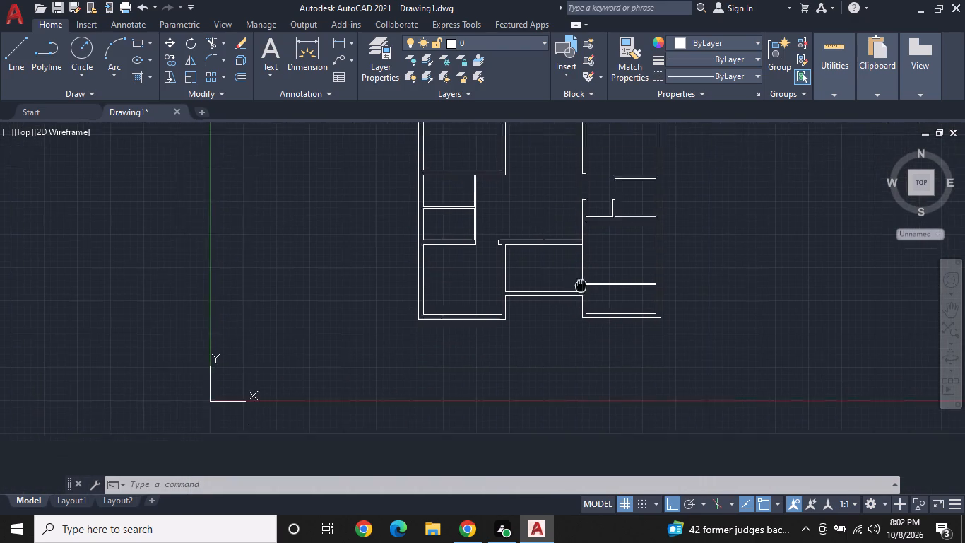
pyautogui.moveTo(584, 269); pyautogui.dragTo(600, 239, button='middle')
pyautogui.scroll(1, 613, 254)
pyautogui.write('L')
pyautogui.press('space')
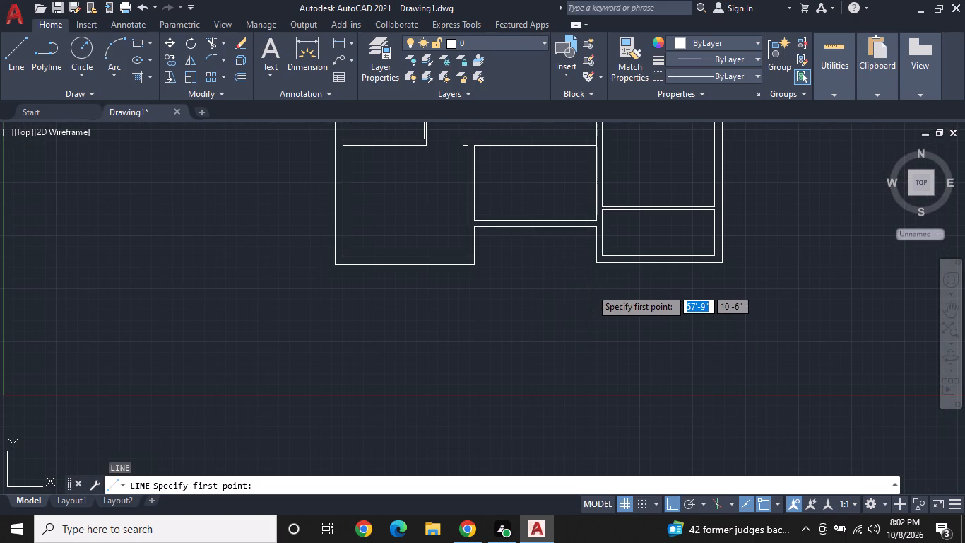
pyautogui.click(594, 230)
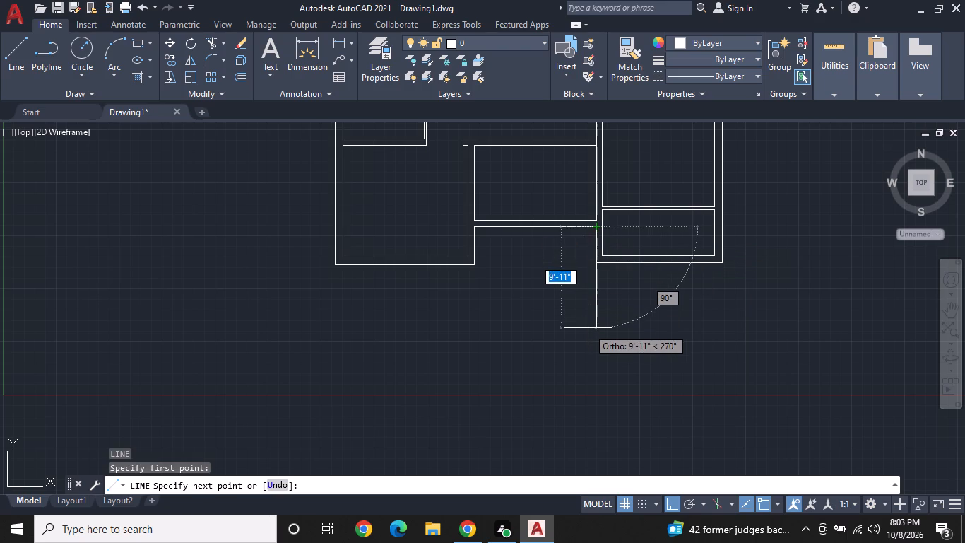
pyautogui.press('8')
pyautogui.press("'")
pyautogui.press('Return')
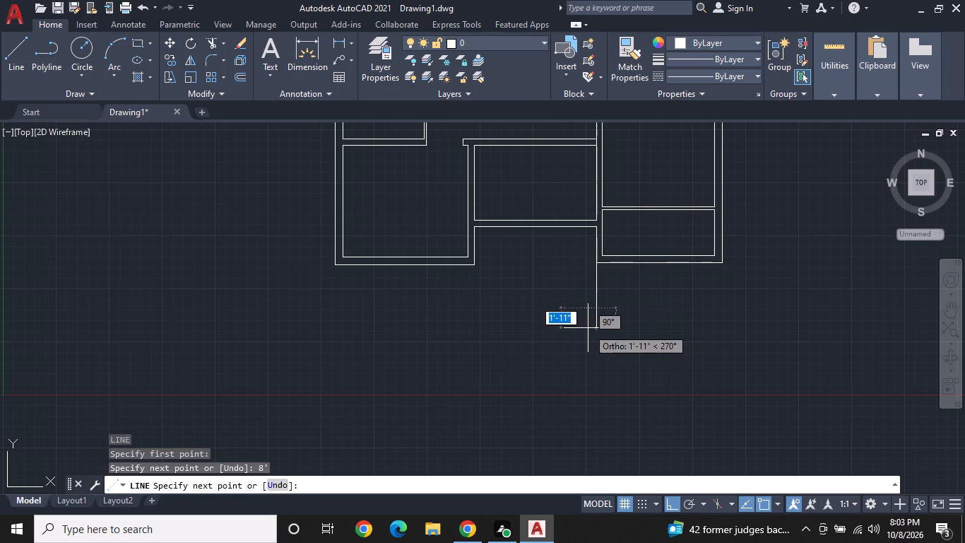
pyautogui.scroll(2, 482, 320)
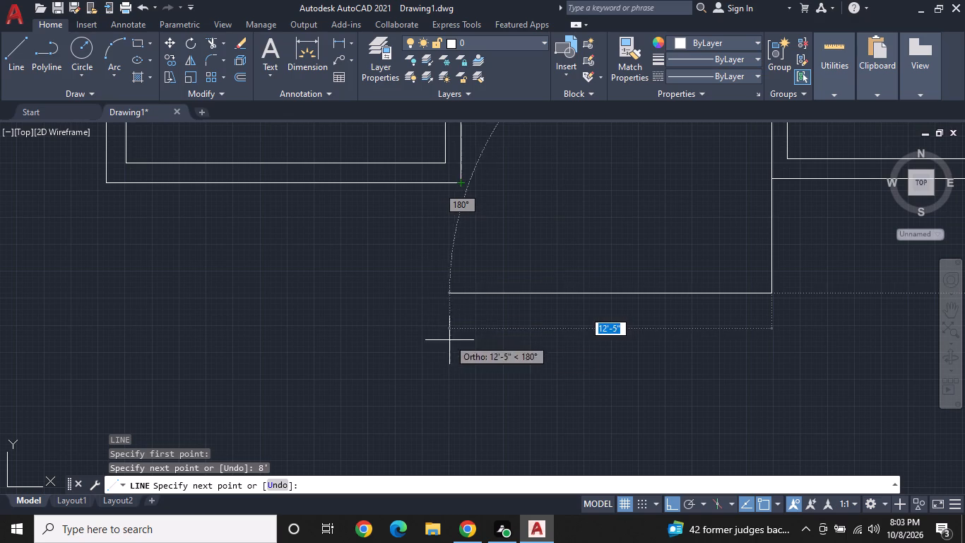
pyautogui.click(461, 294)
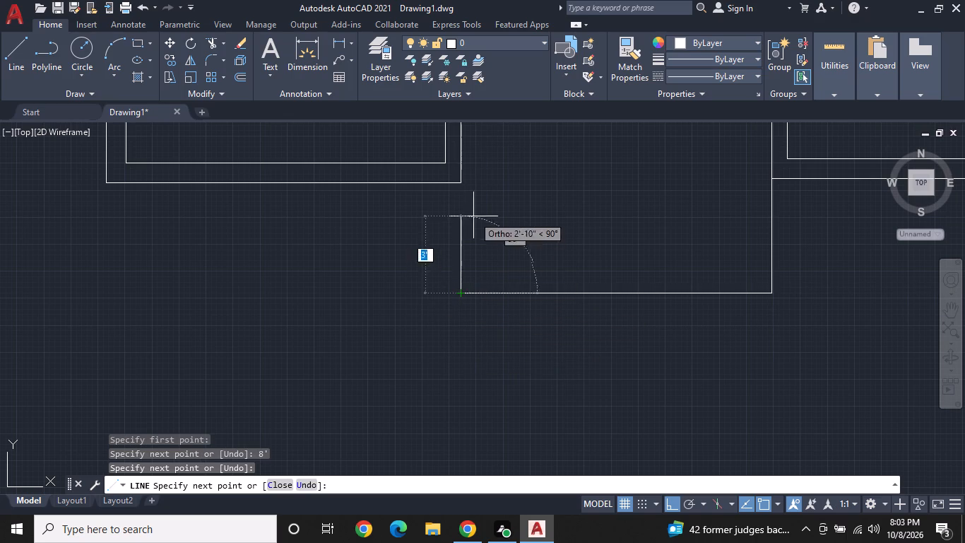
pyautogui.click(462, 186)
pyautogui.press('space')
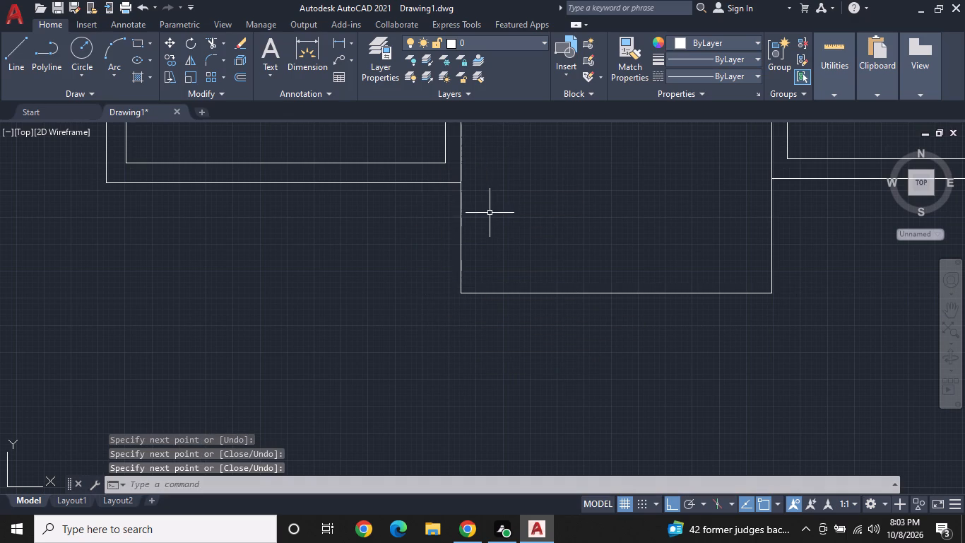
# Offset the new front room's left and bottom lines 9" outward.
pyautogui.moveTo(523, 271); pyautogui.dragTo(473, 329, button='middle')
pyautogui.scroll(-1, 466, 321)
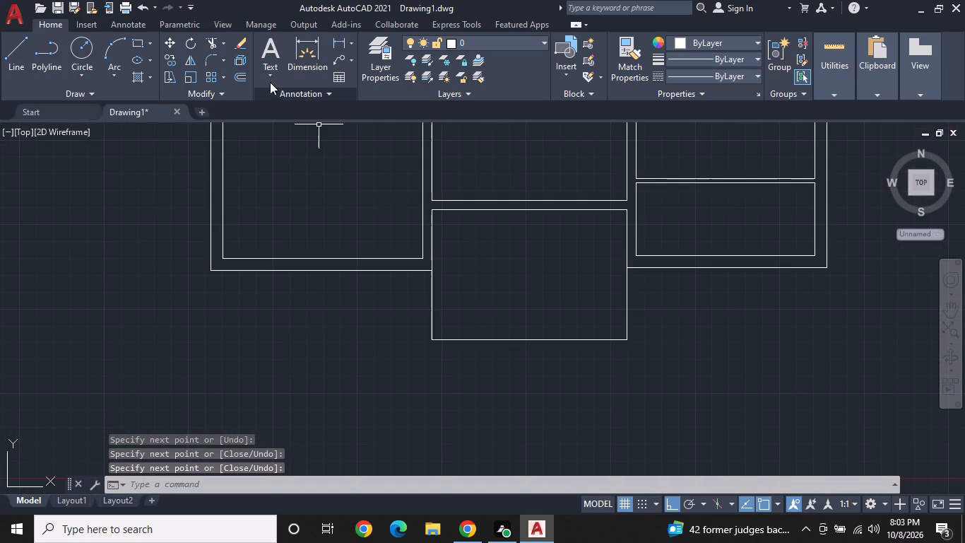
pyautogui.click(239, 71)
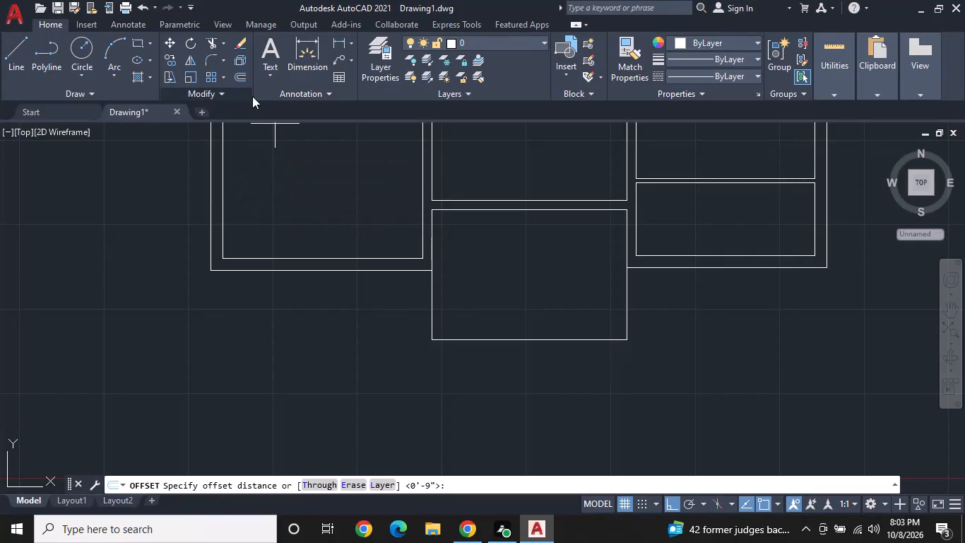
pyautogui.click(241, 75)
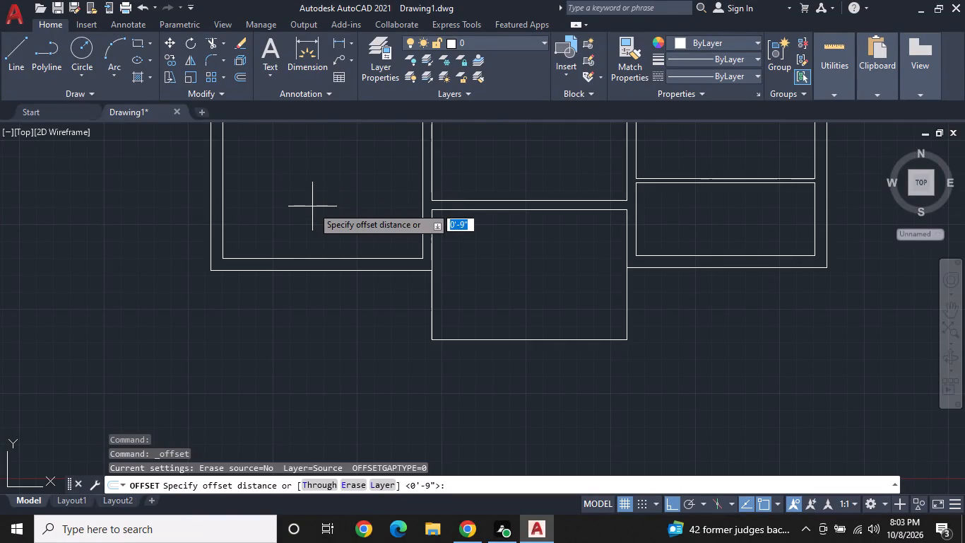
pyautogui.press('Return')
pyautogui.click(432, 319)
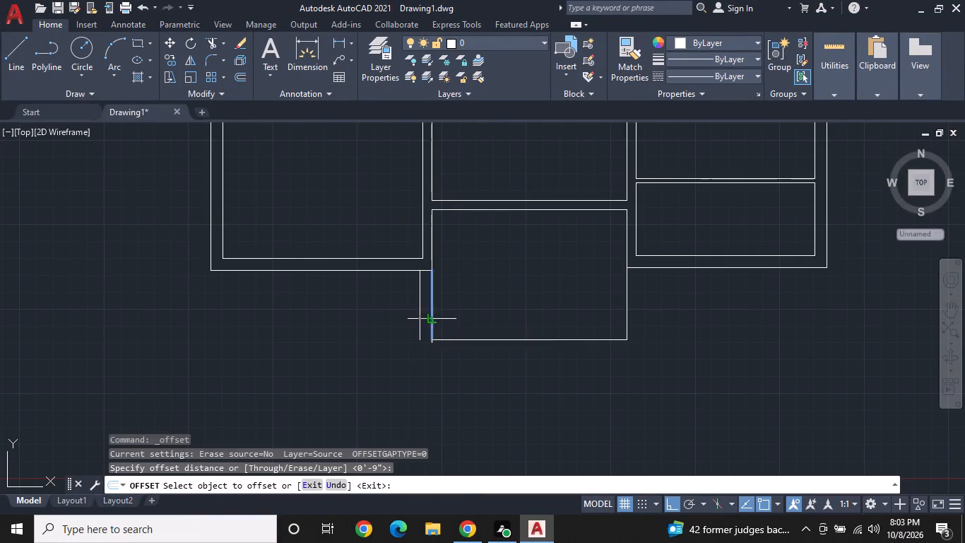
pyautogui.click(380, 317)
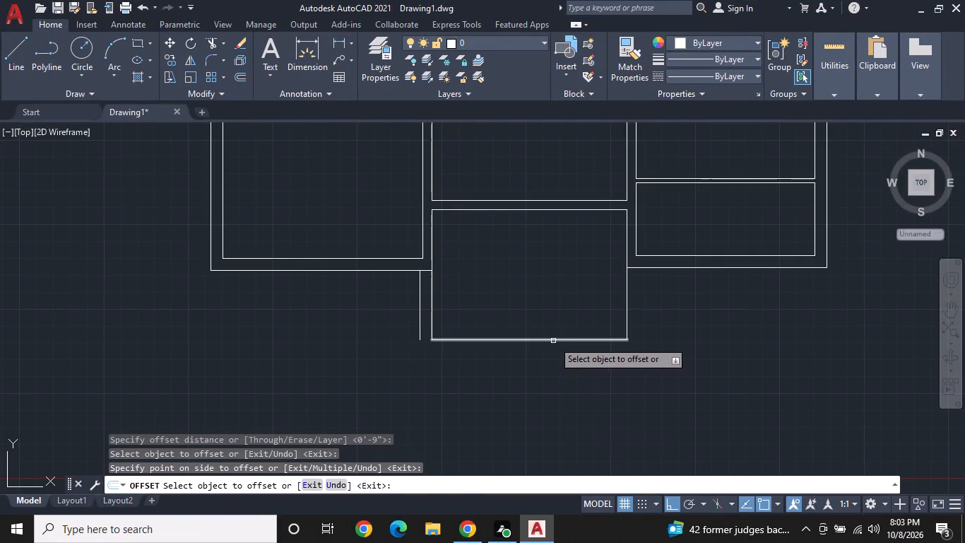
pyautogui.click(553, 341)
pyautogui.click(554, 384)
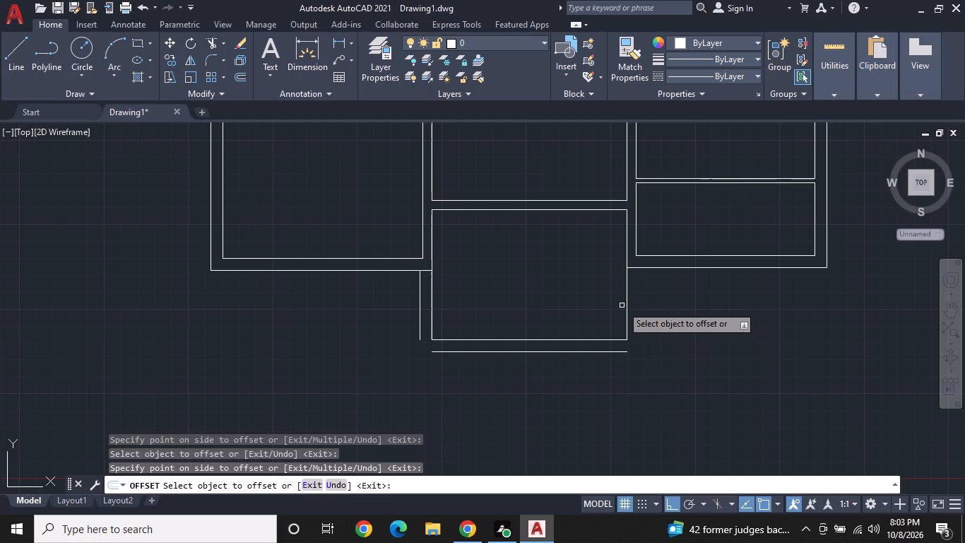
pyautogui.click(627, 310)
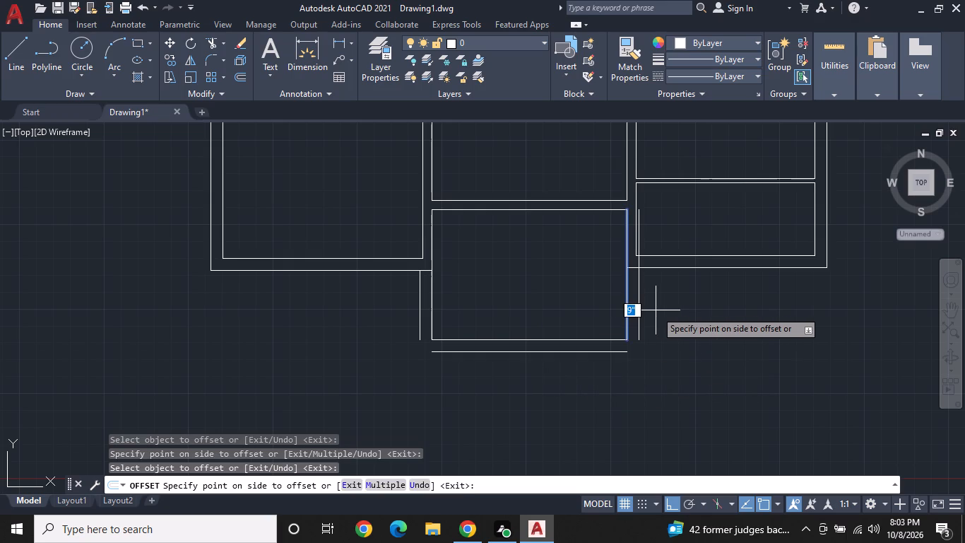
pyautogui.press('Escape')
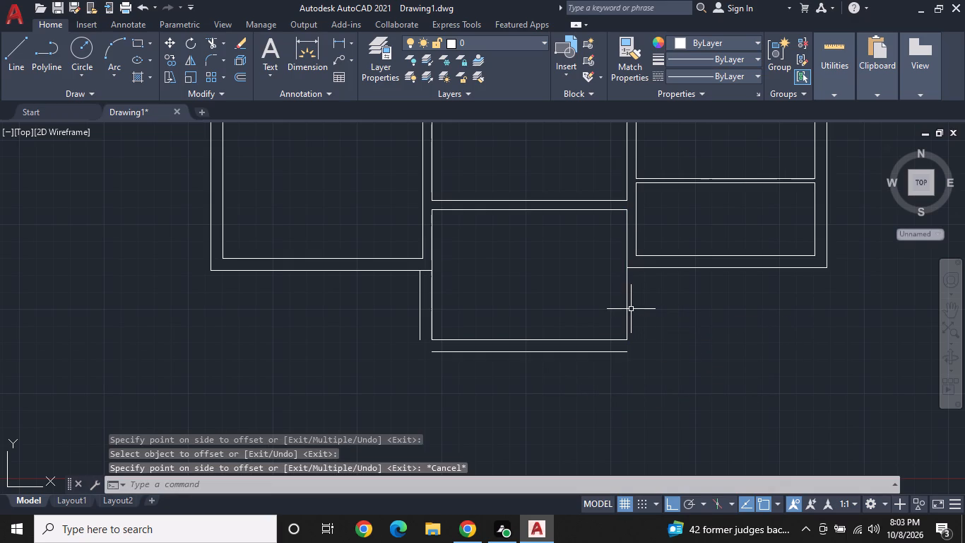
pyautogui.press('Escape')
# Draw a line from the right block's bottom-left outer corner down to the front room's bottom-right corner.
pyautogui.write('L')
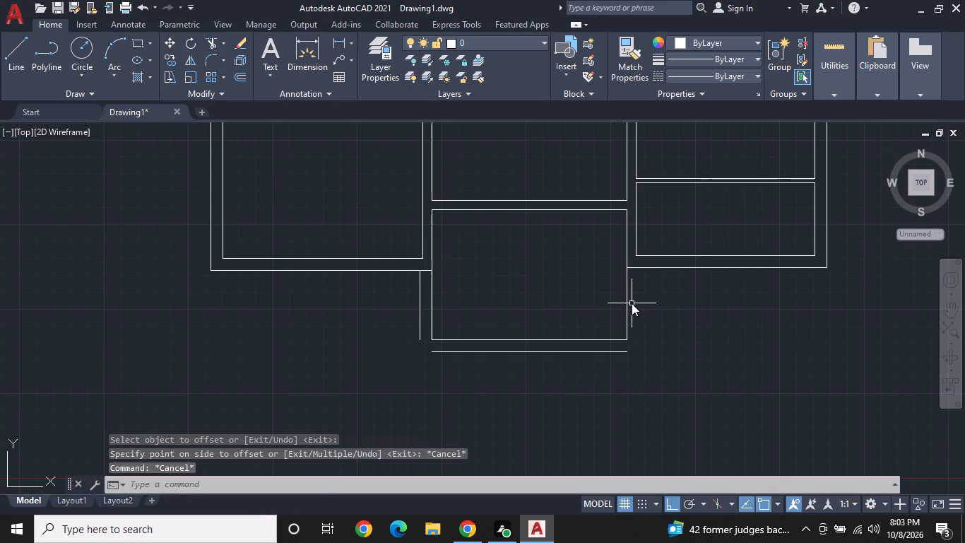
pyautogui.press('space')
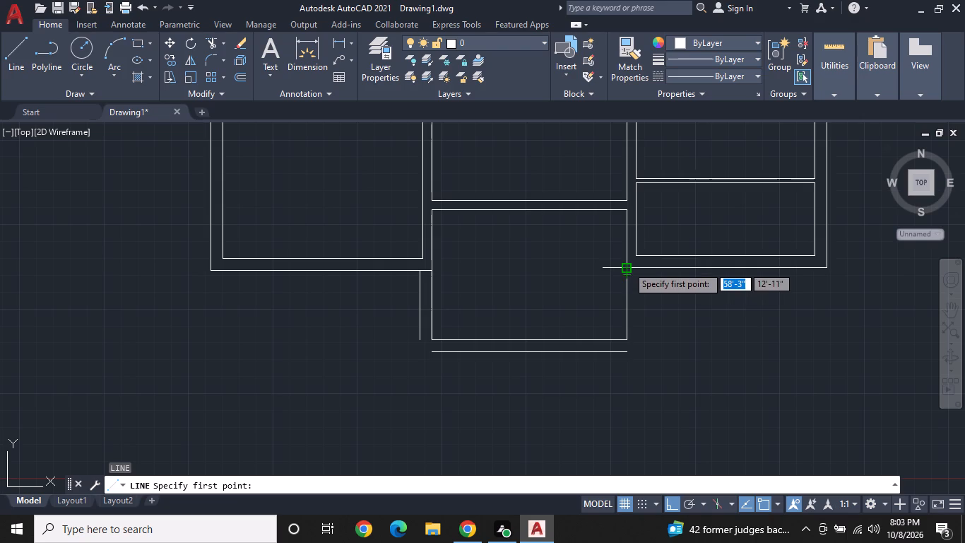
pyautogui.click(627, 266)
pyautogui.click(629, 339)
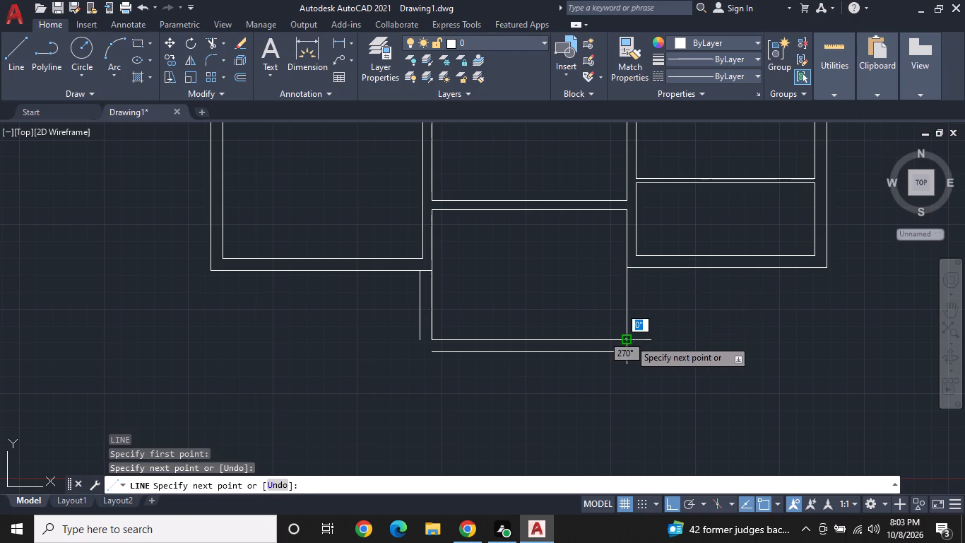
pyautogui.press('space')
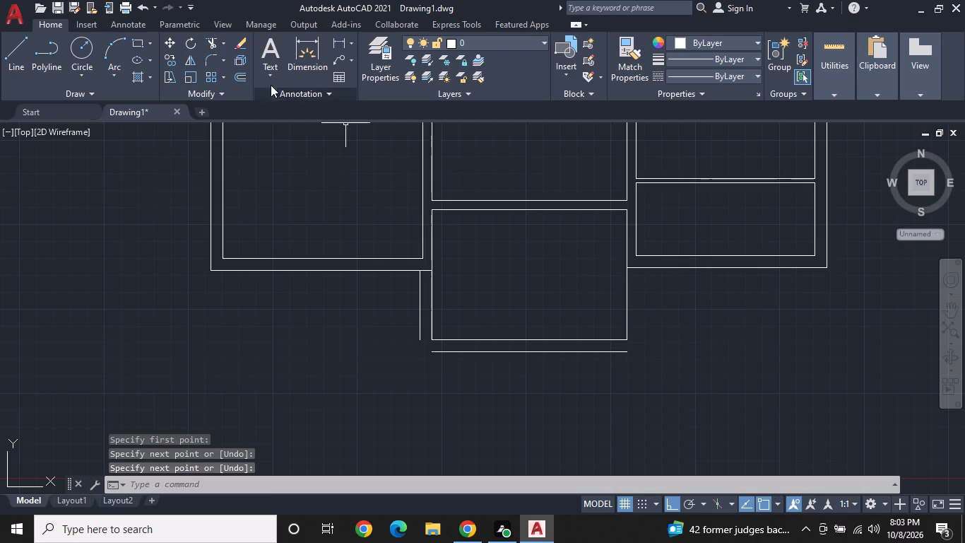
# Offset the short line on the front room's right side 9" outward.
pyautogui.click(246, 75)
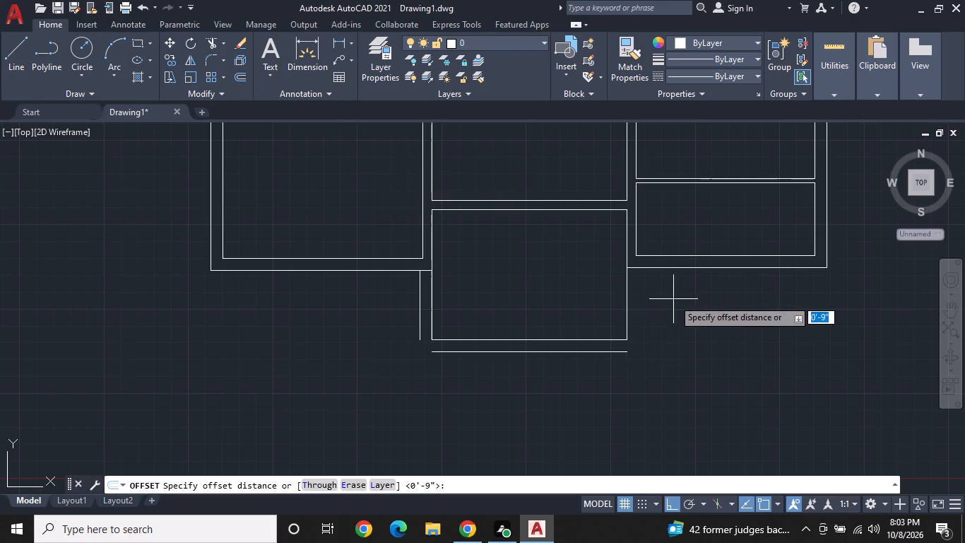
pyautogui.press('space')
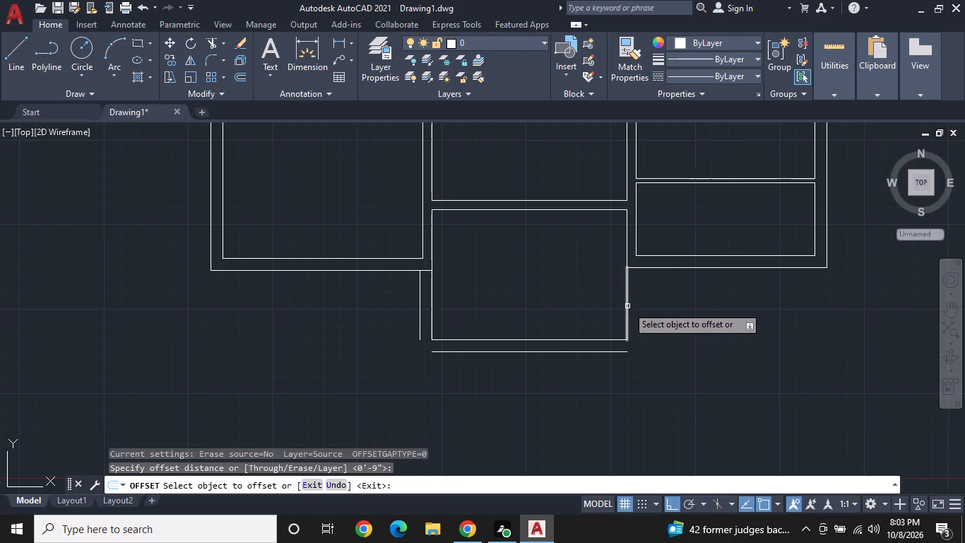
pyautogui.click(627, 305)
pyautogui.click(636, 311)
pyautogui.press('Escape')
# Fillet the front room's outer bottom line with its left and right outer lines to close both bottom corners.
pyautogui.moveTo(617, 348); pyautogui.dragTo(693, 352, button='middle')
pyautogui.click(211, 57)
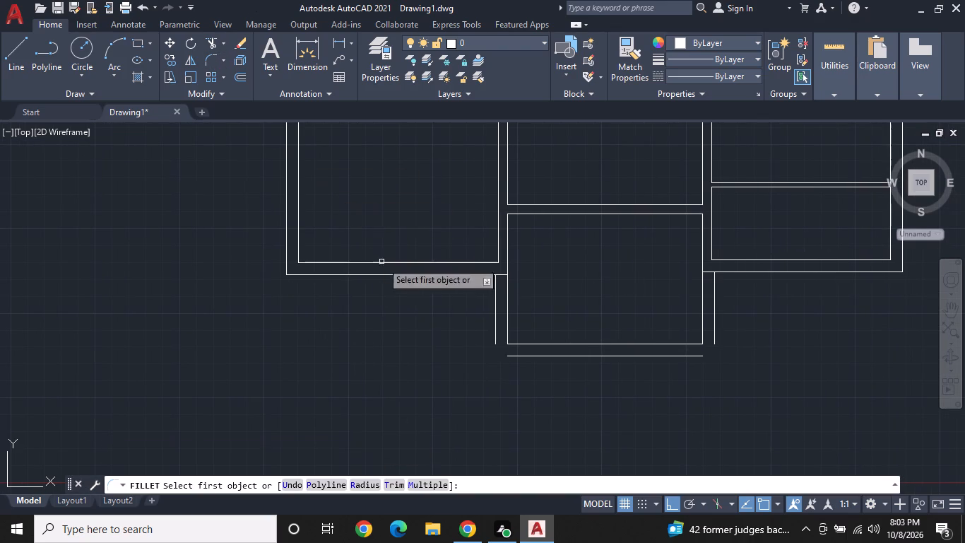
pyautogui.click(495, 334)
pyautogui.click(523, 356)
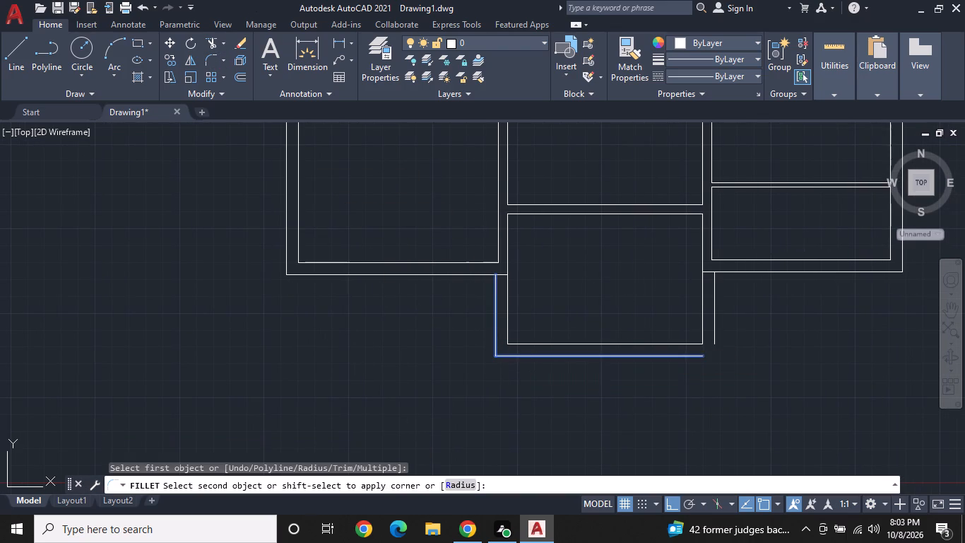
pyautogui.press('space')
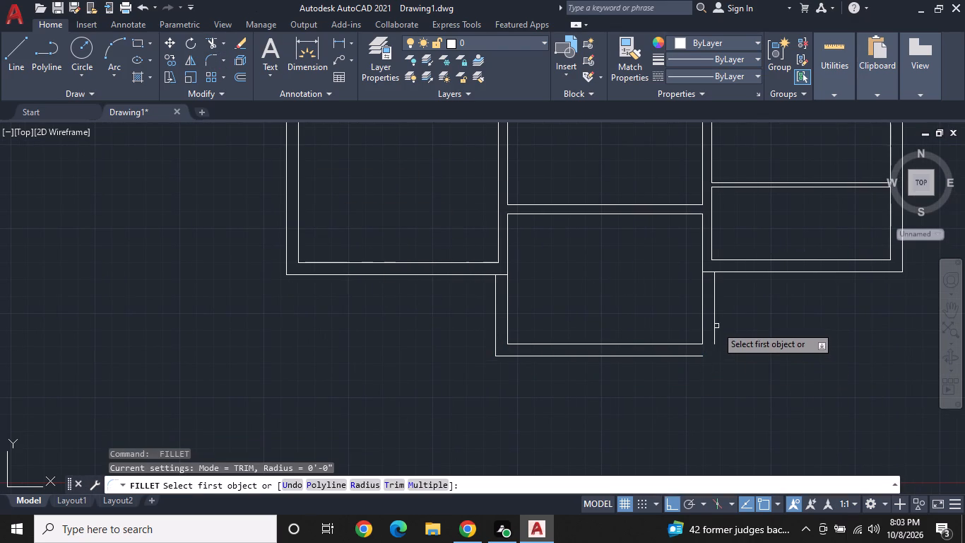
pyautogui.click(714, 330)
pyautogui.click(692, 358)
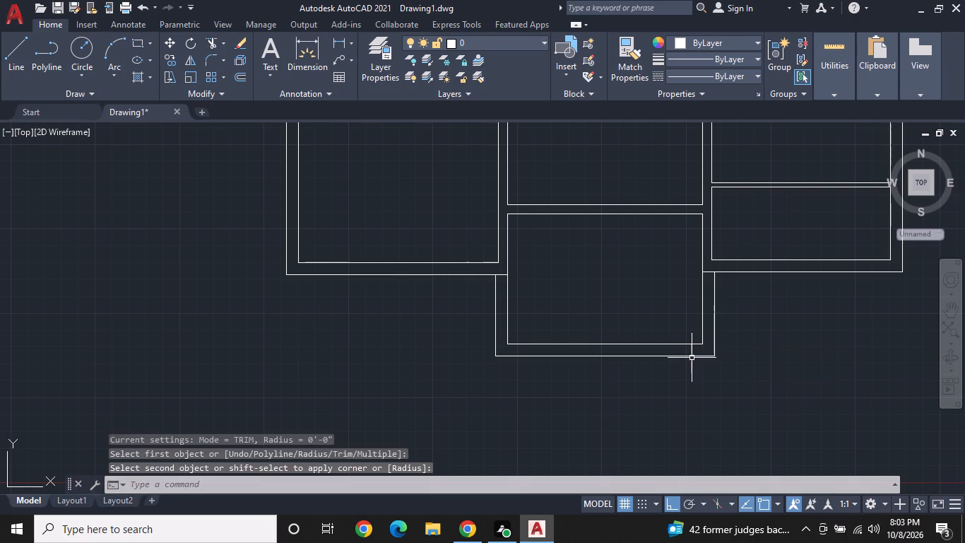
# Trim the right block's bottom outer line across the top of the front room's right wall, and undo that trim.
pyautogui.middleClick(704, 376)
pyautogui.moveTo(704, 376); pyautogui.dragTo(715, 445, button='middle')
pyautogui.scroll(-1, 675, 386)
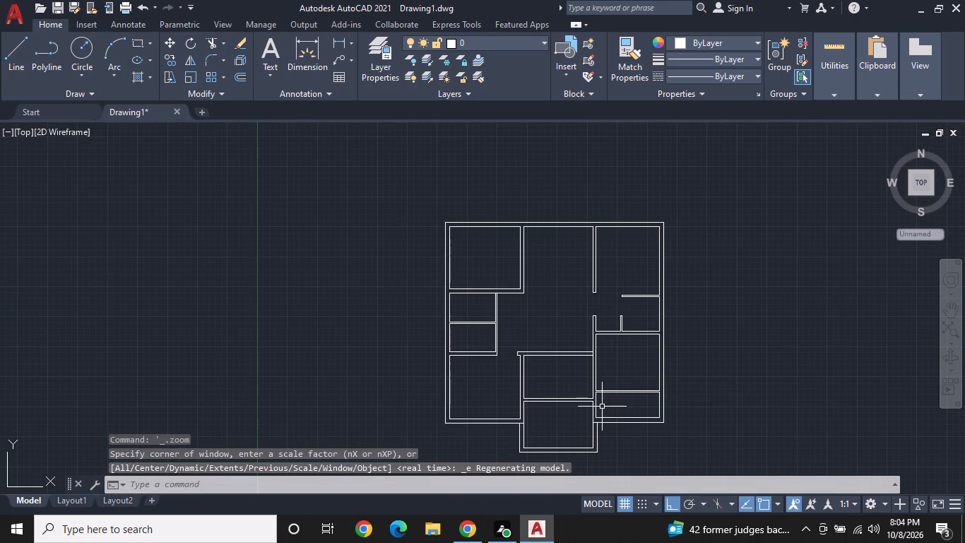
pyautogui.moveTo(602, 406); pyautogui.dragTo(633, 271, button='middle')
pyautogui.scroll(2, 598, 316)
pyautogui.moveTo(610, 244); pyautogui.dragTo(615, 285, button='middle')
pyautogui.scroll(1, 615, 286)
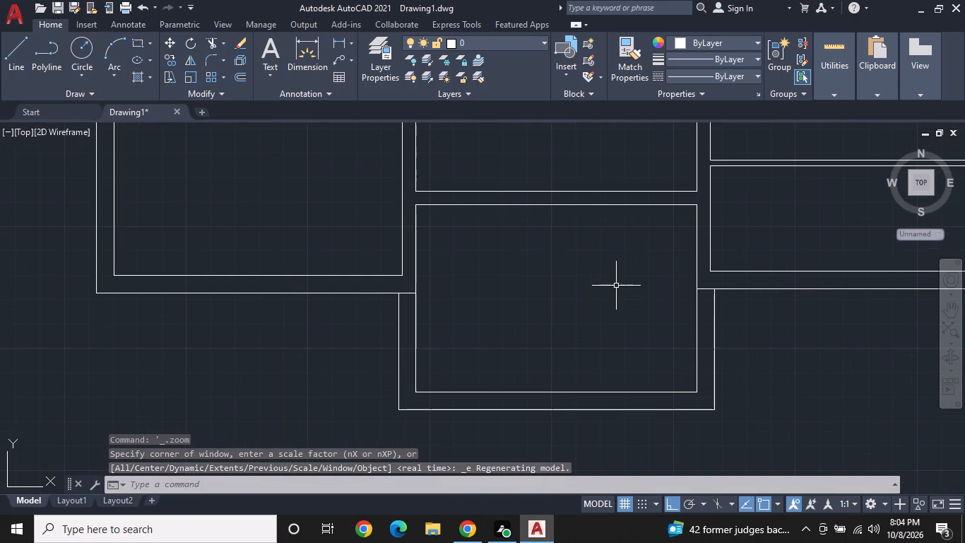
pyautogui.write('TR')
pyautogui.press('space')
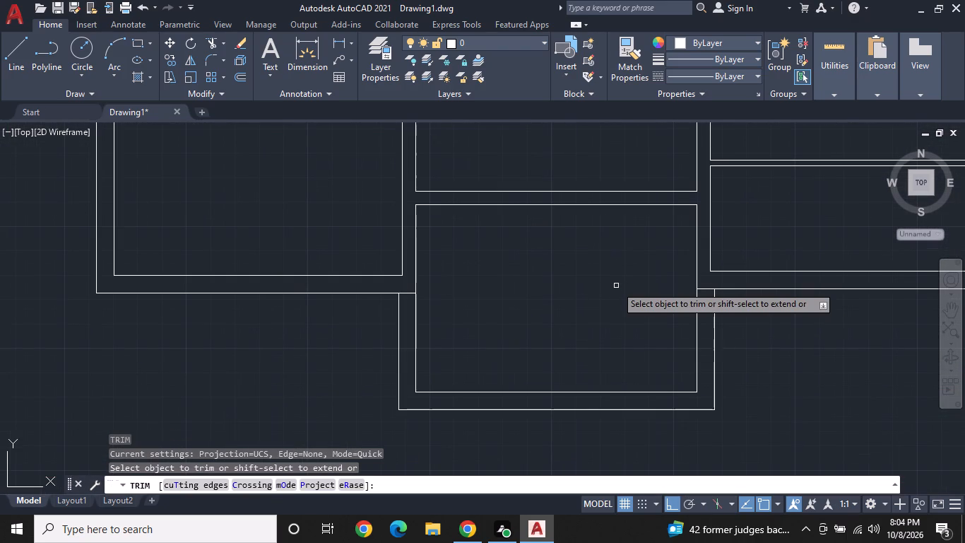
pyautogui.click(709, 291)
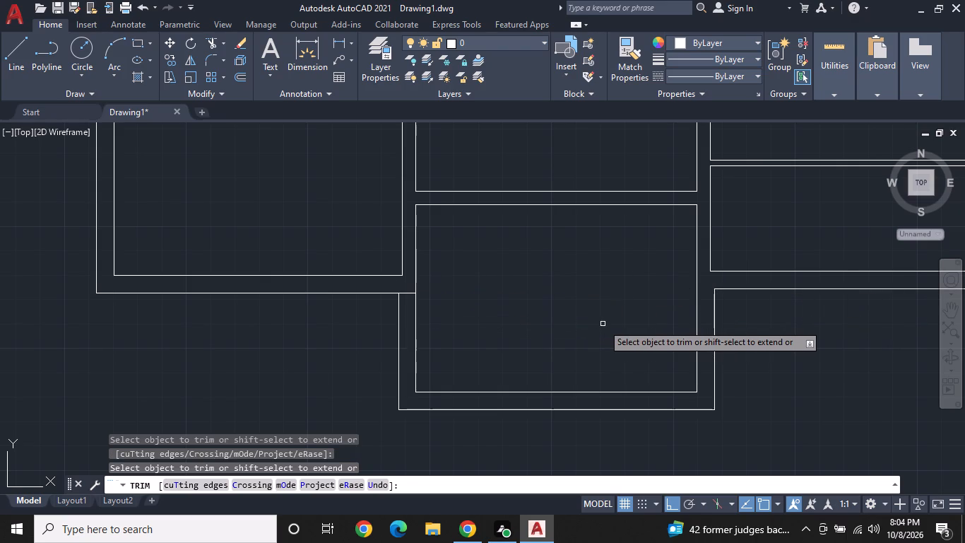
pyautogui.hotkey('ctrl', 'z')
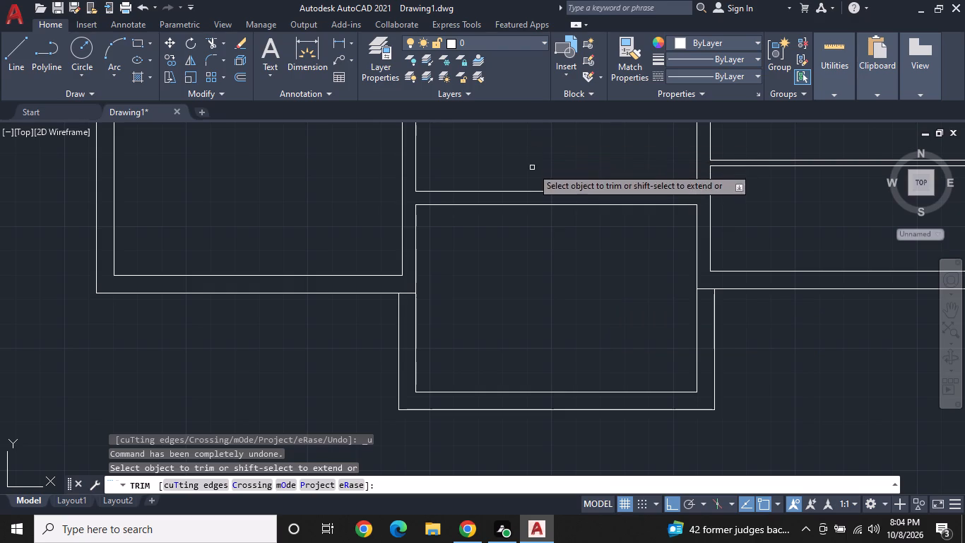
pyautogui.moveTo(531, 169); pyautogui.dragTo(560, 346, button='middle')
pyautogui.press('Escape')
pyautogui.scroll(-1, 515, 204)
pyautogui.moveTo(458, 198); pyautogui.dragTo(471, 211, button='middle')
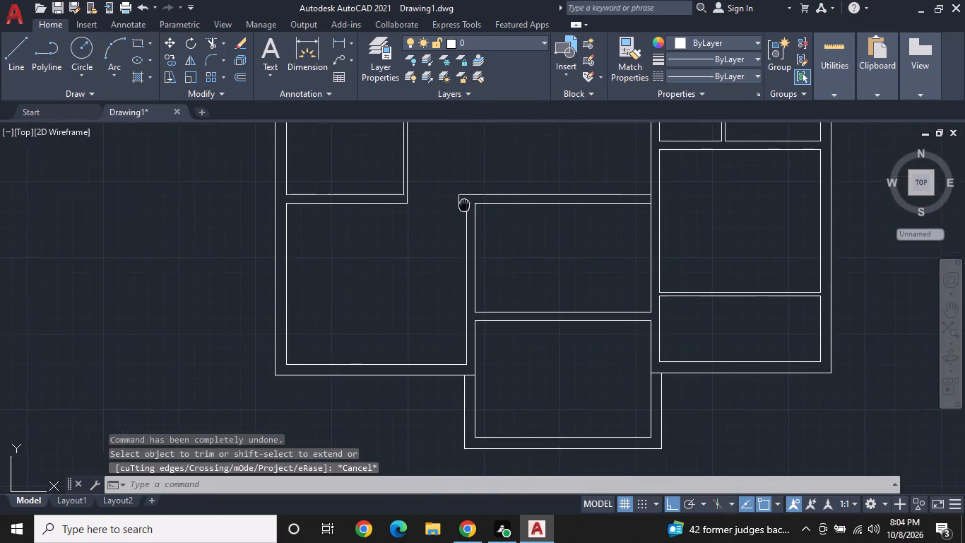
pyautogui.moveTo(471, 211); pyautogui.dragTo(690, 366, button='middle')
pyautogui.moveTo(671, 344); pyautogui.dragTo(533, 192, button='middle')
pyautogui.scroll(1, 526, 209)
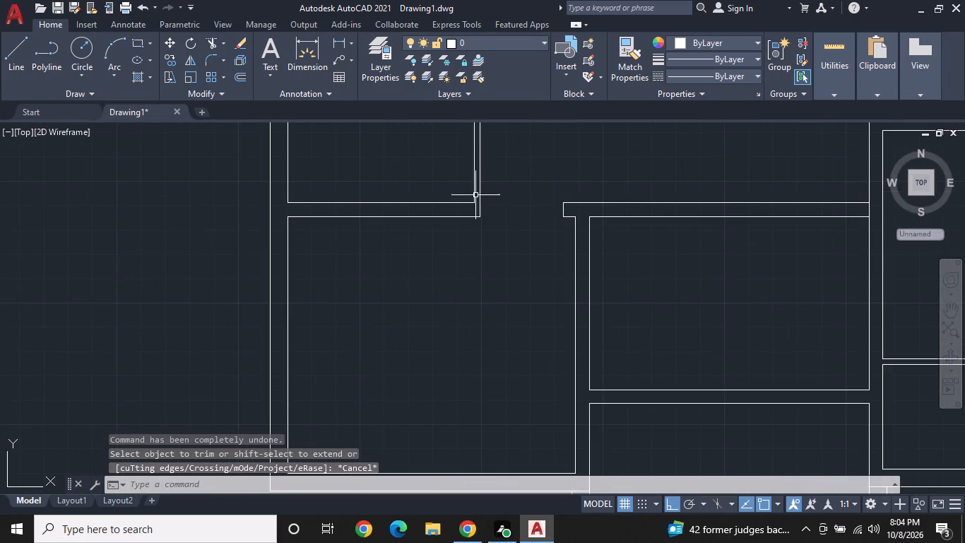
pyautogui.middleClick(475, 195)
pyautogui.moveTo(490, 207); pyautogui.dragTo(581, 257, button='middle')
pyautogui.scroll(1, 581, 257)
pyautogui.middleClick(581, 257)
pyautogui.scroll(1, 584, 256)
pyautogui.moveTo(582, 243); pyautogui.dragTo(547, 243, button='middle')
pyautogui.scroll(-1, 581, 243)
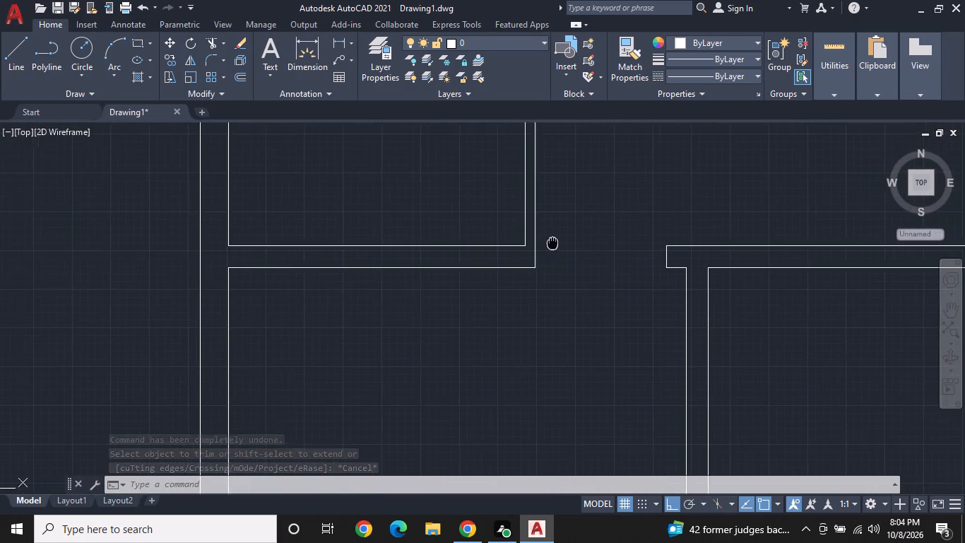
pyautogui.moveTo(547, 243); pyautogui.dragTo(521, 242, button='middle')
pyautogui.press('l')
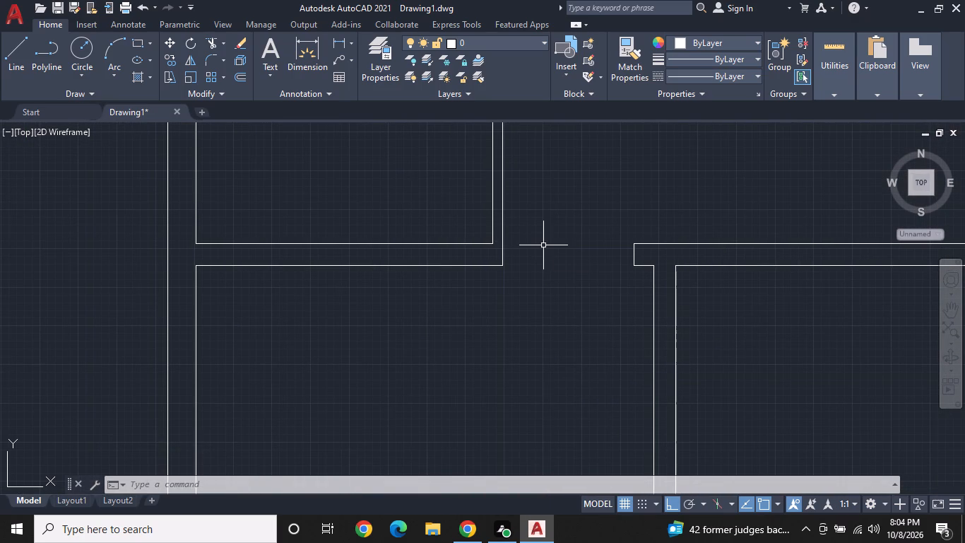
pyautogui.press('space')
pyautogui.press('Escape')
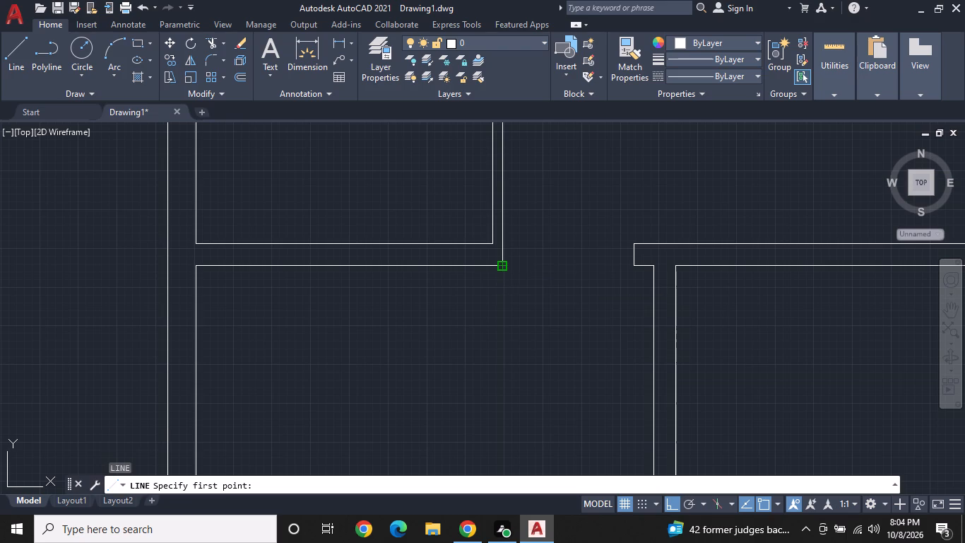
# Extend the top-left room's inner right line down to the bottom line of the wall below it.
pyautogui.scroll(-1, 552, 250)
pyautogui.moveTo(555, 223); pyautogui.dragTo(638, 349, button='middle')
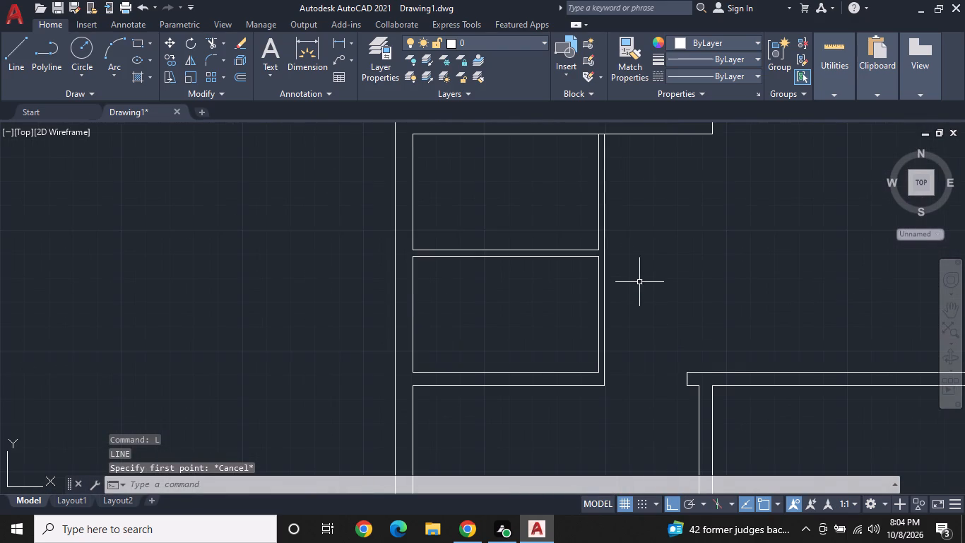
pyautogui.moveTo(639, 282); pyautogui.dragTo(600, 357, button='middle')
pyautogui.moveTo(623, 298); pyautogui.dragTo(547, 378, button='middle')
pyautogui.scroll(-1, 570, 325)
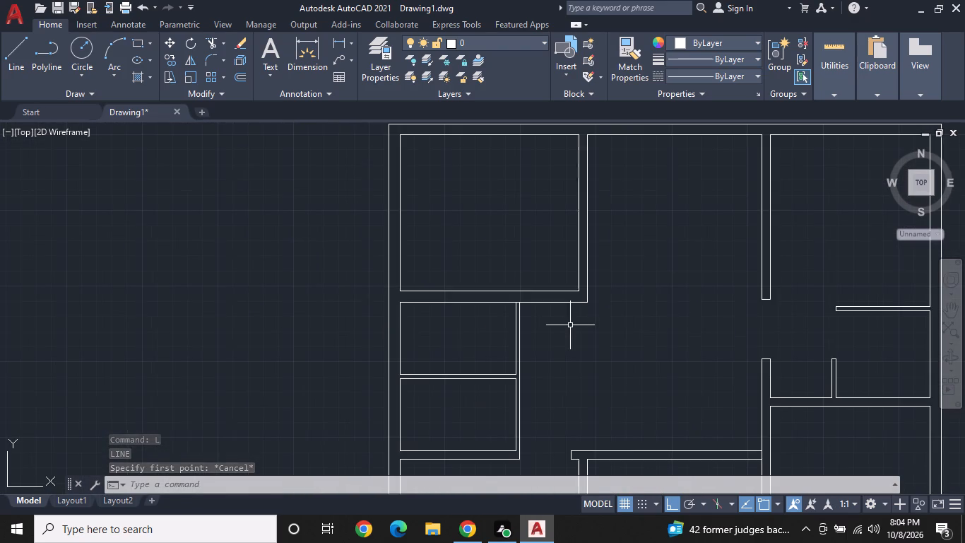
pyautogui.moveTo(575, 315); pyautogui.dragTo(591, 349, button='middle')
pyautogui.press('Escape')
pyautogui.press('e')
pyautogui.press('x')
pyautogui.press('space')
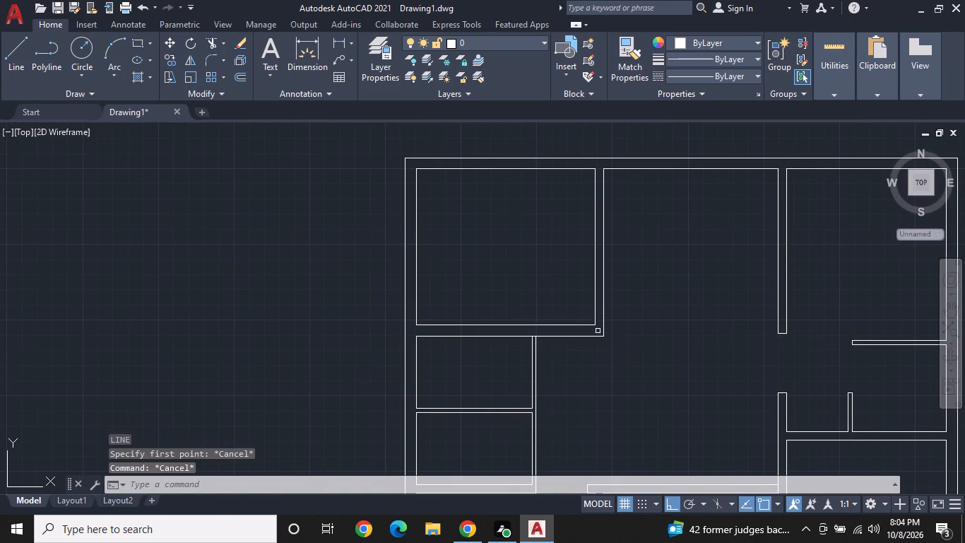
pyautogui.click(594, 306)
pyautogui.press('Escape')
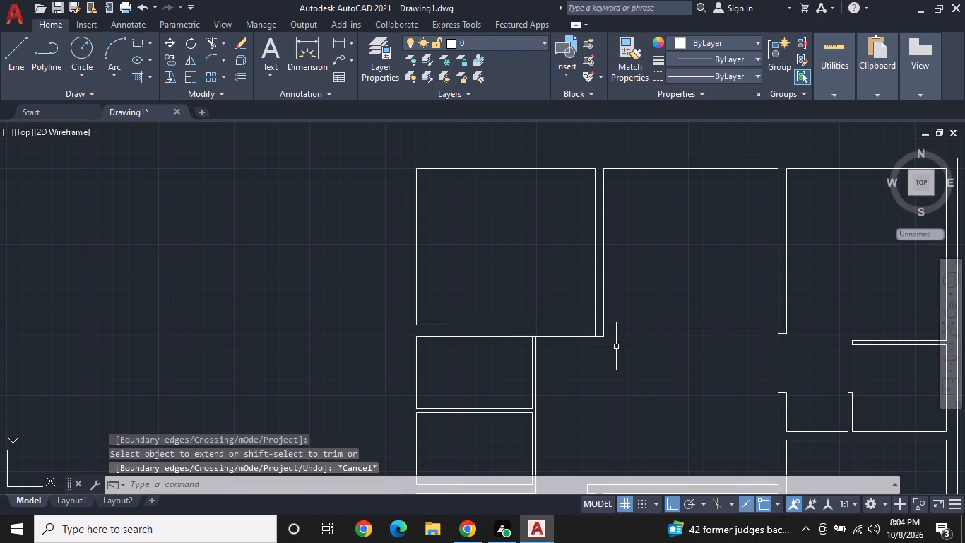
# Draw a line 3' up from the extended line's lower end, finishing with a short horizontal tick inside the wall.
pyautogui.scroll(1, 600, 354)
pyautogui.moveTo(600, 354); pyautogui.dragTo(665, 358, button='middle')
pyautogui.scroll(1, 667, 355)
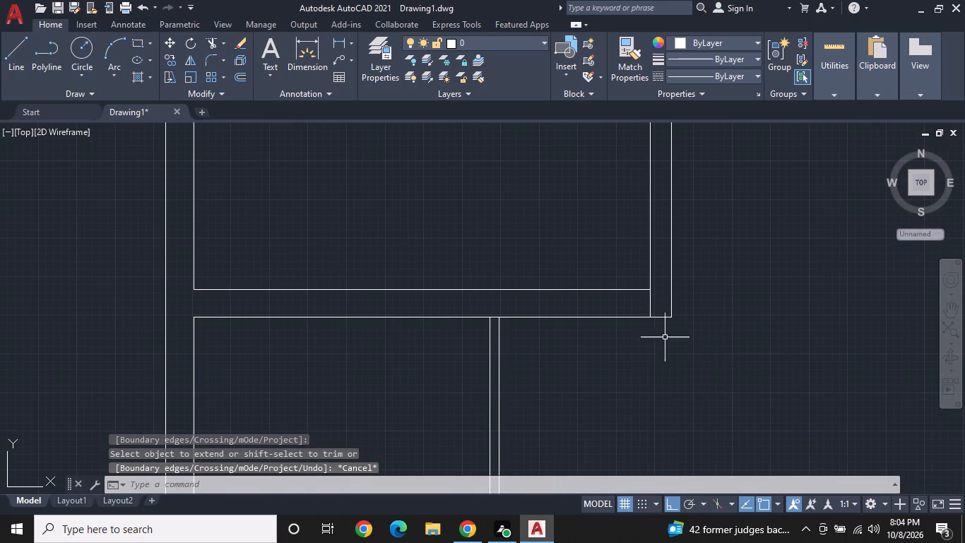
pyautogui.write('L')
pyautogui.press('space')
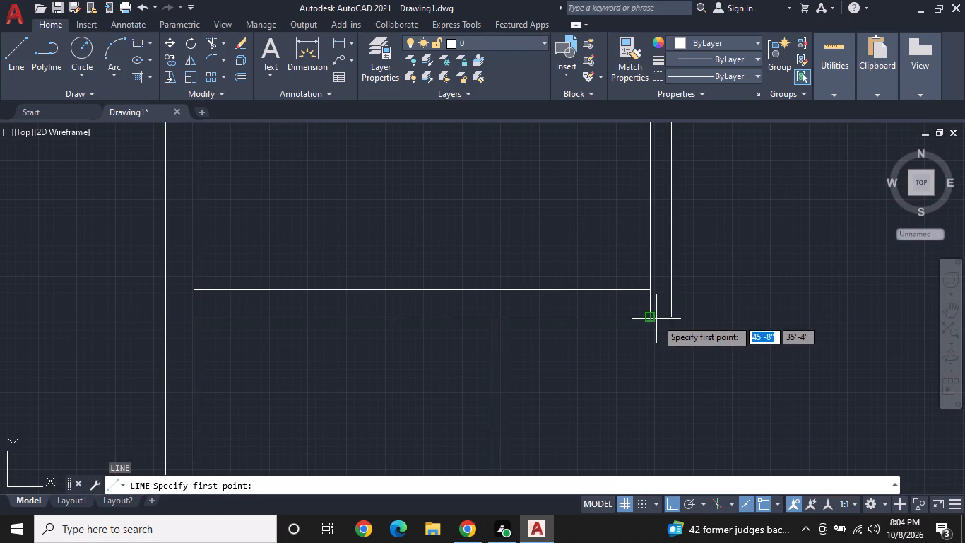
pyautogui.click(652, 317)
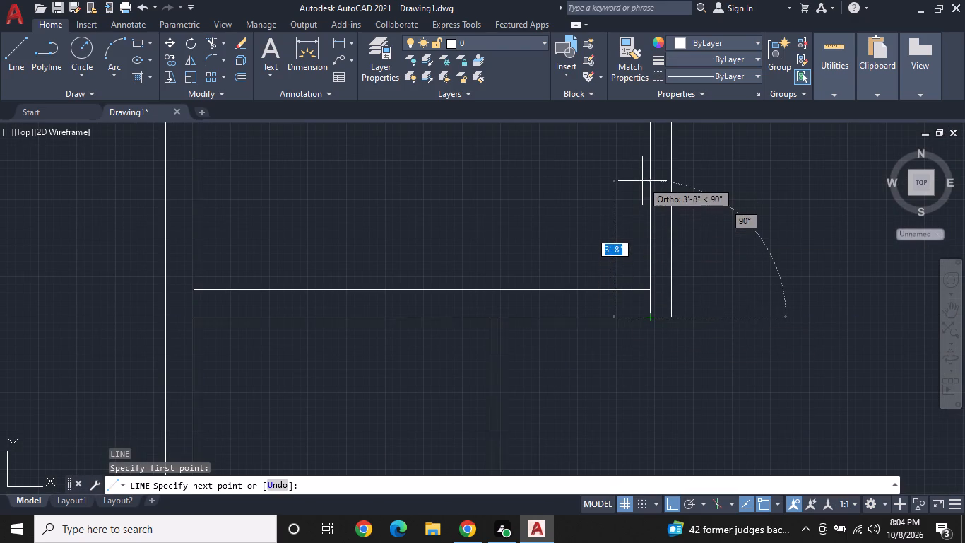
pyautogui.write("3'")
pyautogui.press('Return')
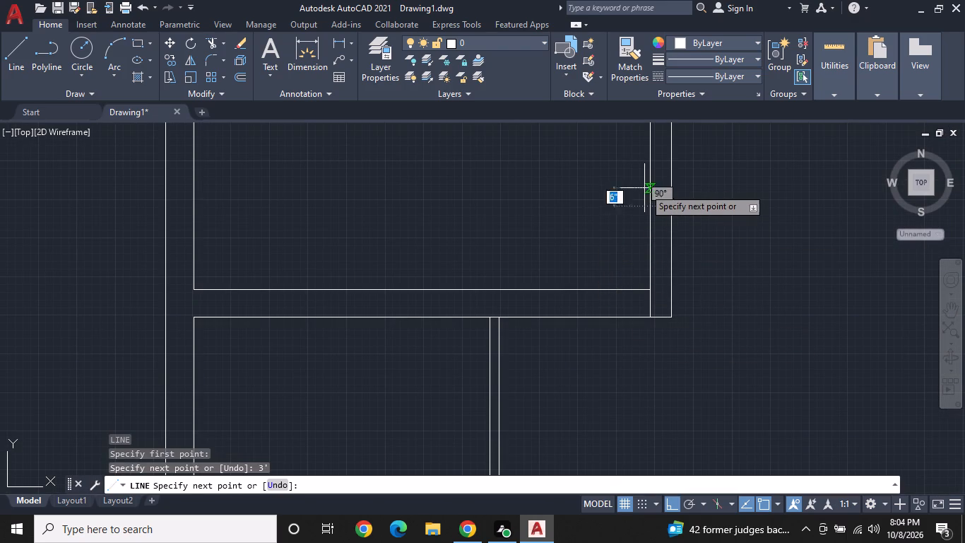
pyautogui.scroll(2, 666, 203)
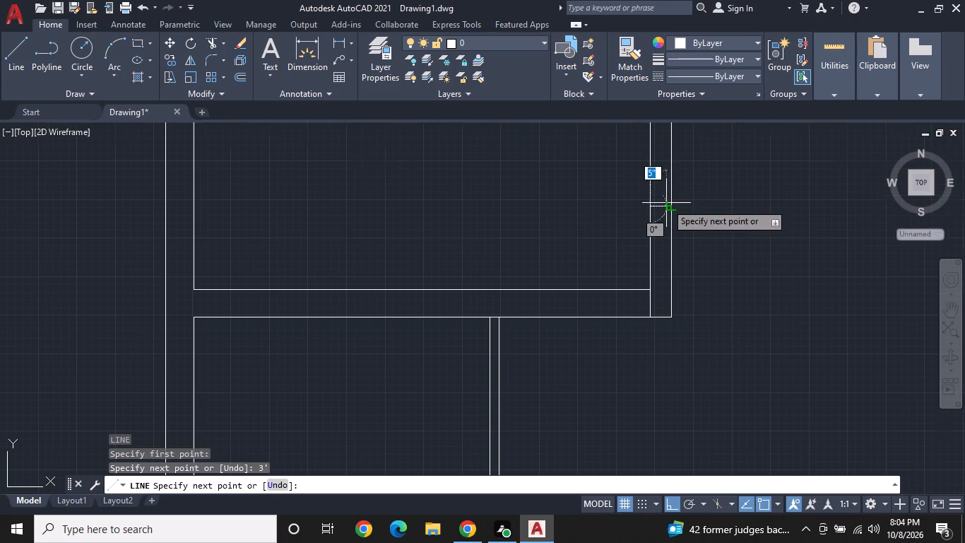
pyautogui.click(652, 214)
pyautogui.press('space')
pyautogui.moveTo(652, 235); pyautogui.dragTo(675, 175, button='middle')
pyautogui.scroll(-2, 676, 175)
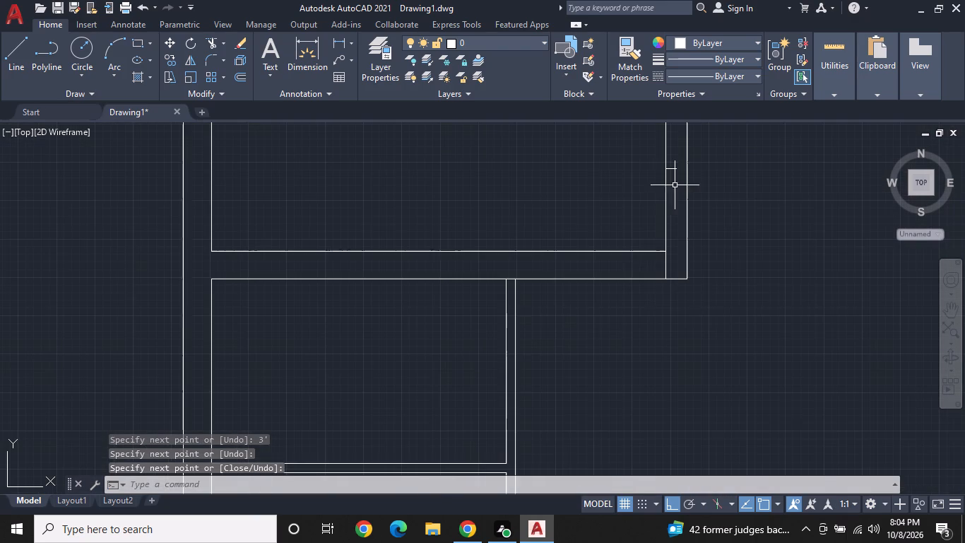
# Draw a line 3' left from the same lower end along the wall's bottom line, finishing with a short downward tick.
pyautogui.press('space')
pyautogui.click(665, 278)
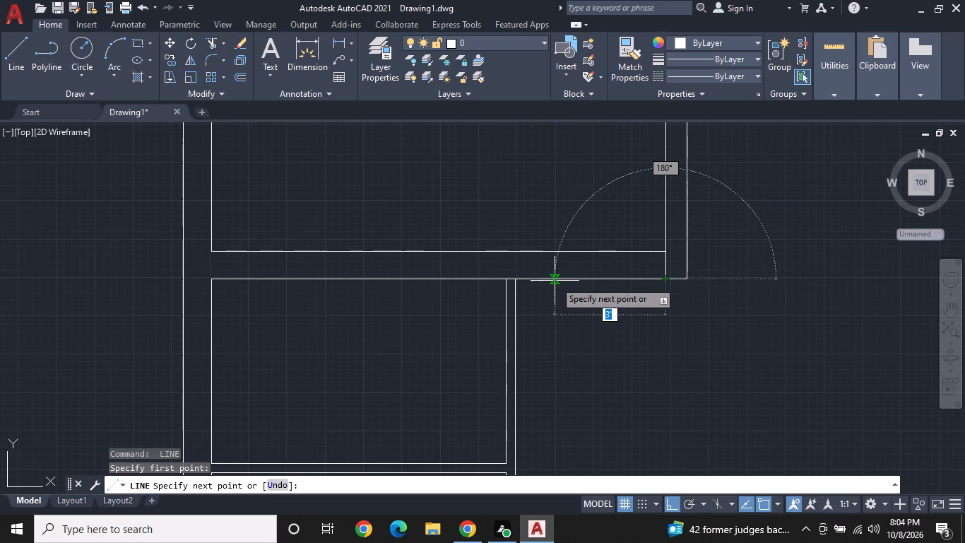
pyautogui.click(554, 281)
pyautogui.click(559, 293)
pyautogui.press('space')
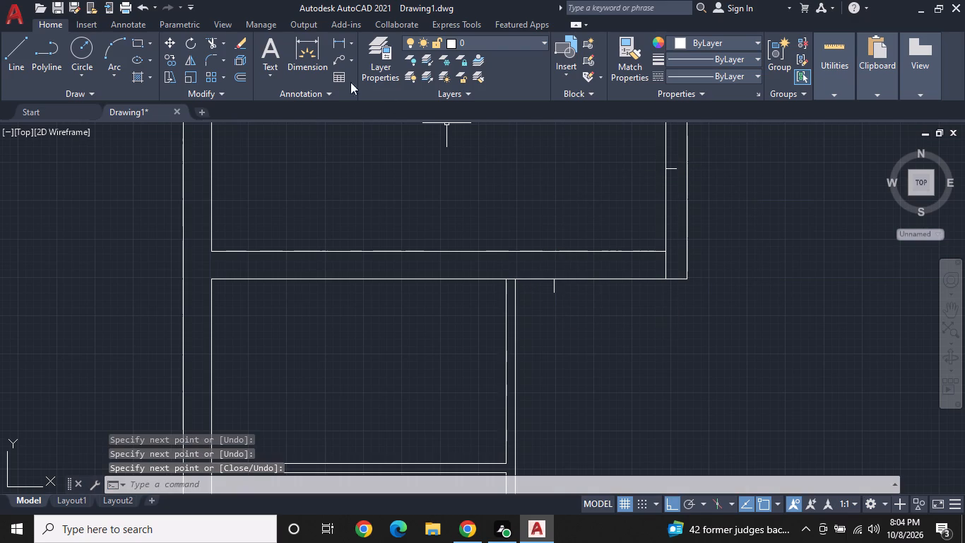
# Draw a Start, End, Direction arc from the upper 3' endpoint to the left 3' endpoint as a quarter-circle door swing.
pyautogui.click(113, 70)
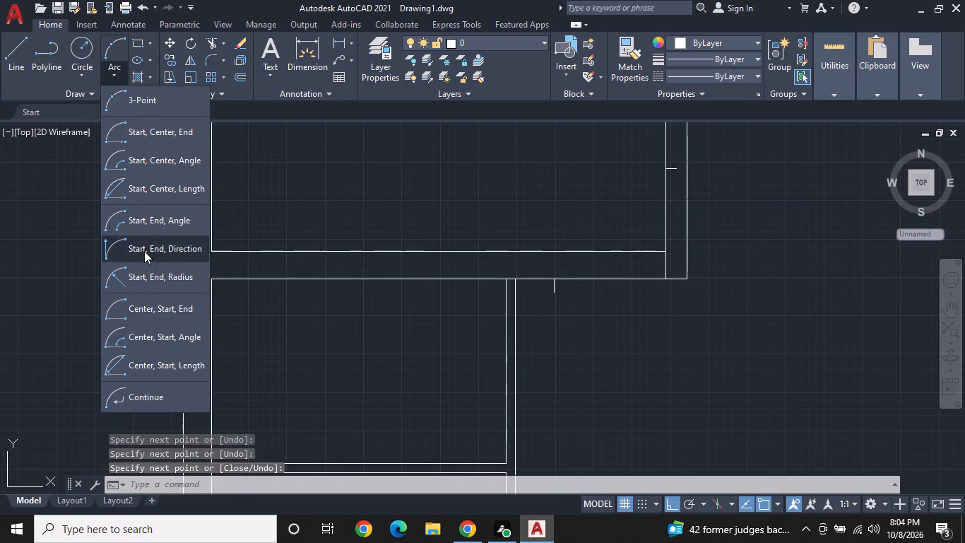
pyautogui.click(155, 245)
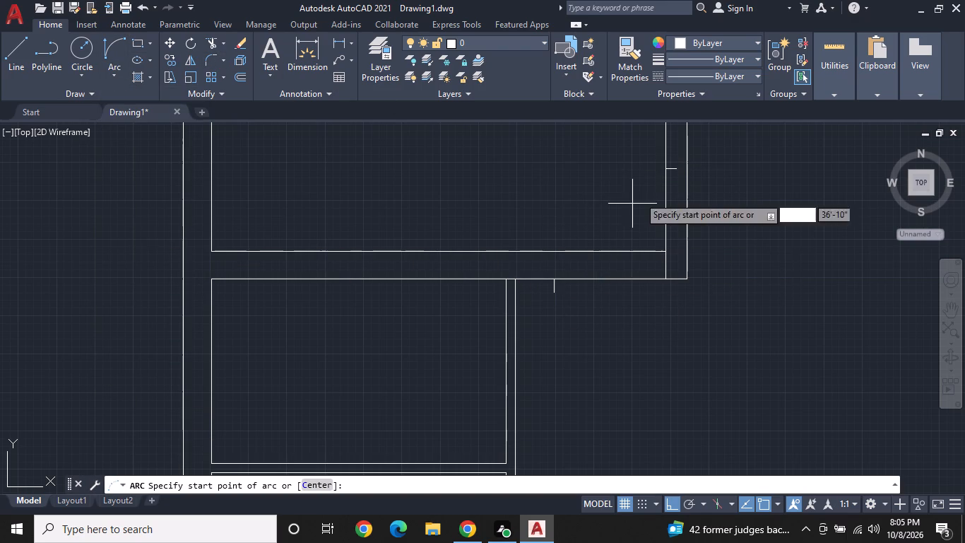
pyautogui.click(664, 171)
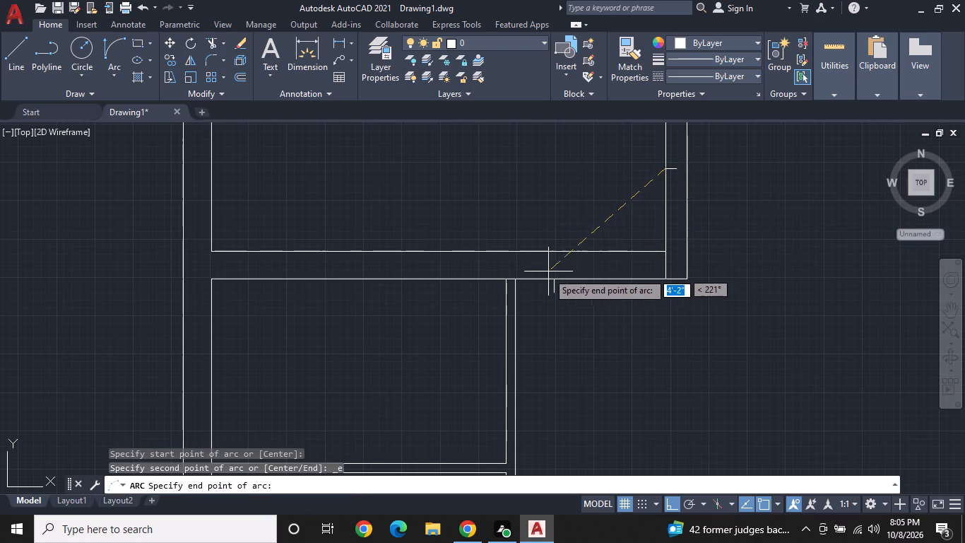
pyautogui.click(556, 279)
pyautogui.click(512, 165)
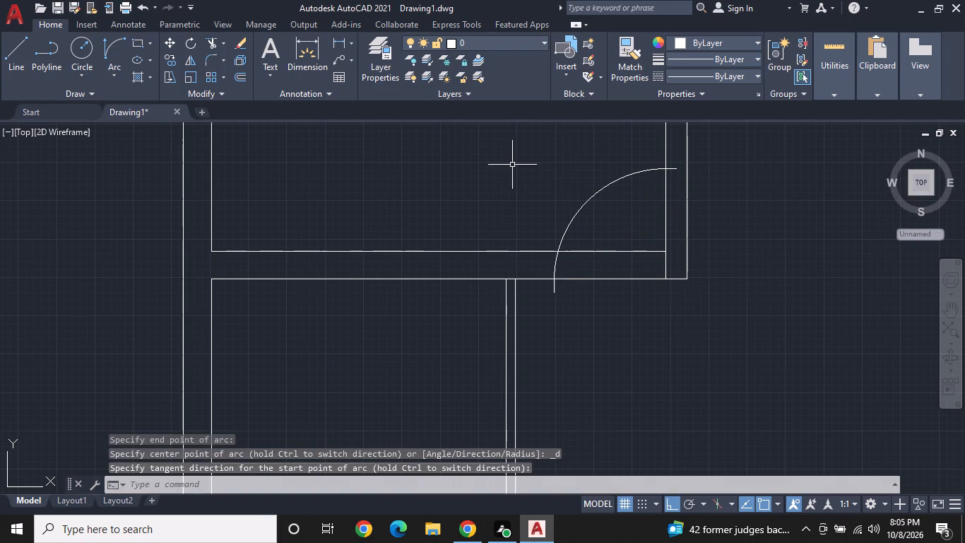
# Erase the two short ticks at the ends of the door swing arc.
pyautogui.moveTo(656, 228); pyautogui.dragTo(655, 256, button='middle')
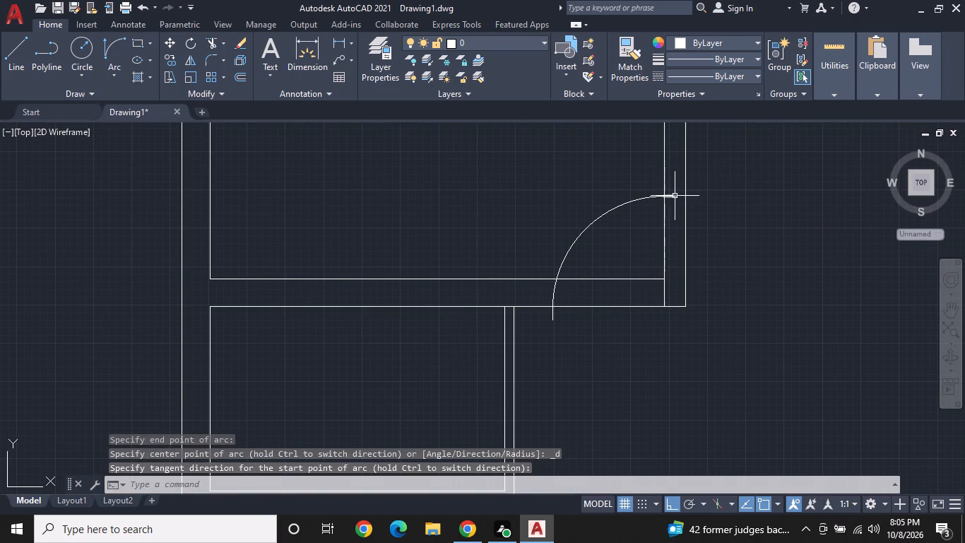
pyautogui.click(674, 196)
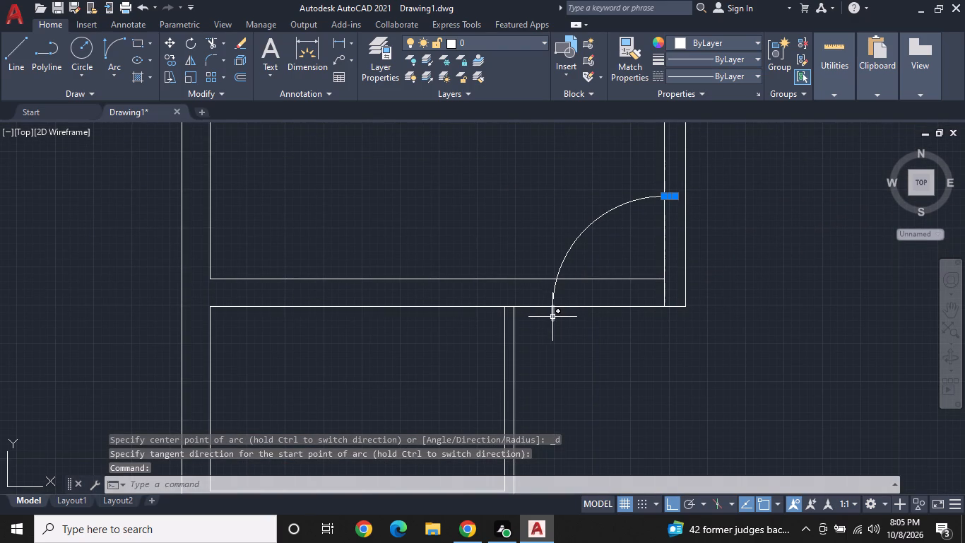
pyautogui.click(552, 317)
pyautogui.rightClick(555, 315)
pyautogui.click(627, 279)
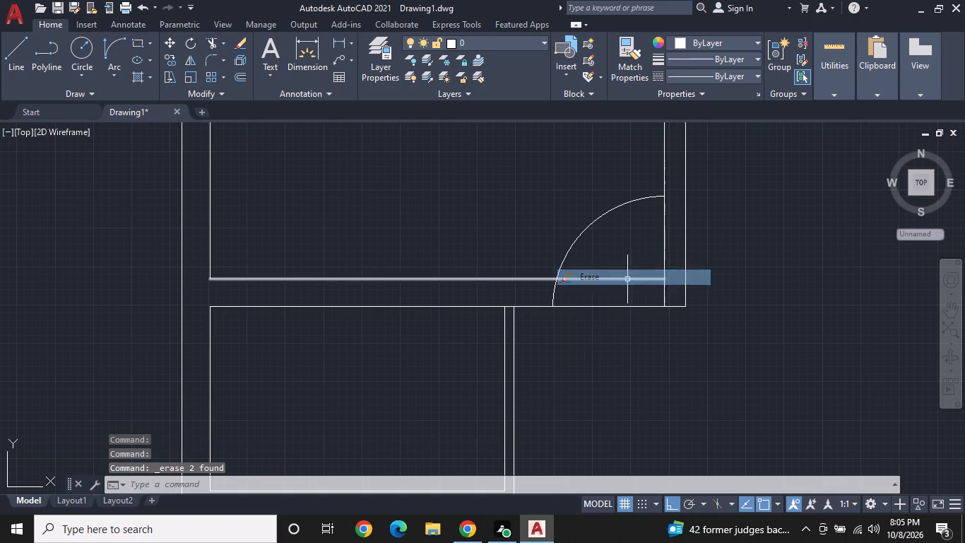
# Load the ISO dash linetype ACAD_ISO02W100 into the drawing.
pyautogui.click(742, 76)
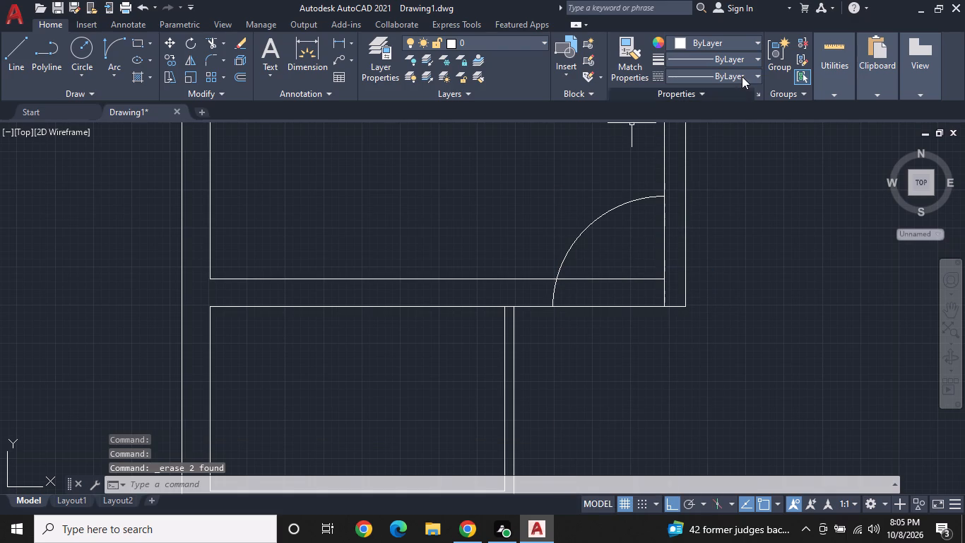
pyautogui.click(696, 144)
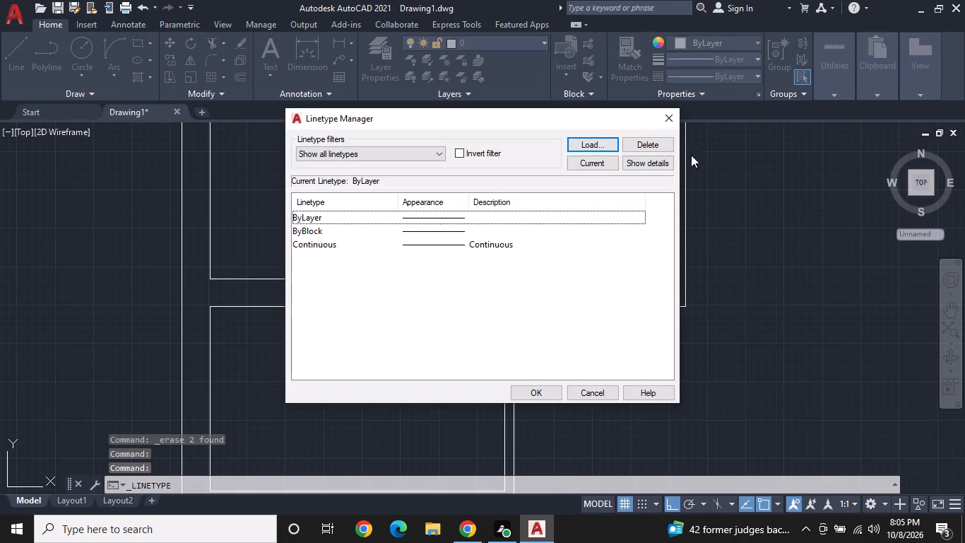
pyautogui.click(603, 148)
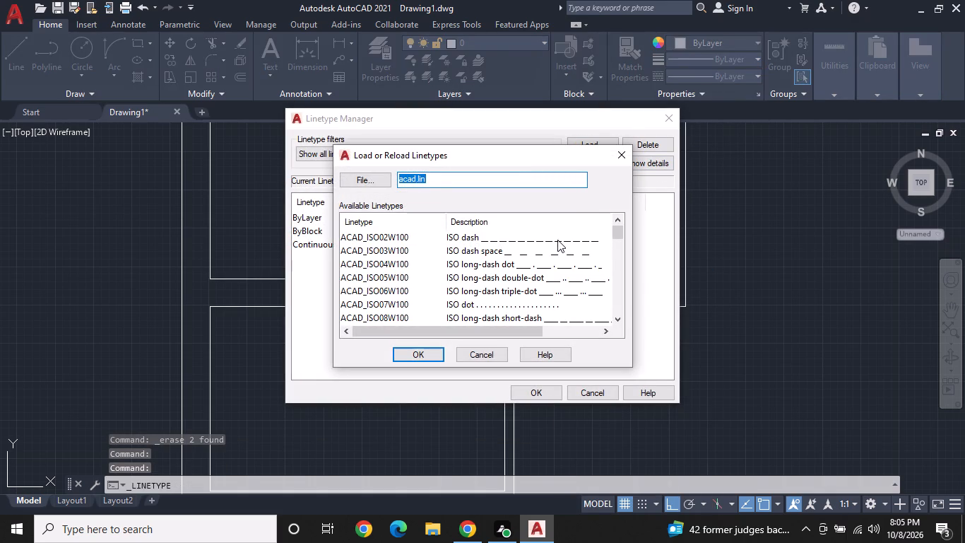
pyautogui.click(557, 239)
pyautogui.doubleClick(413, 358)
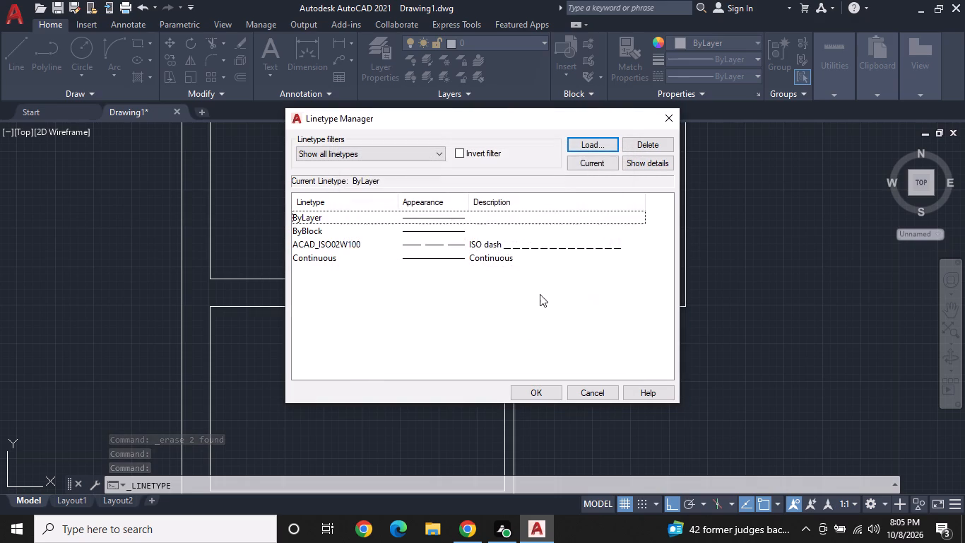
pyautogui.click(562, 248)
pyautogui.click(531, 385)
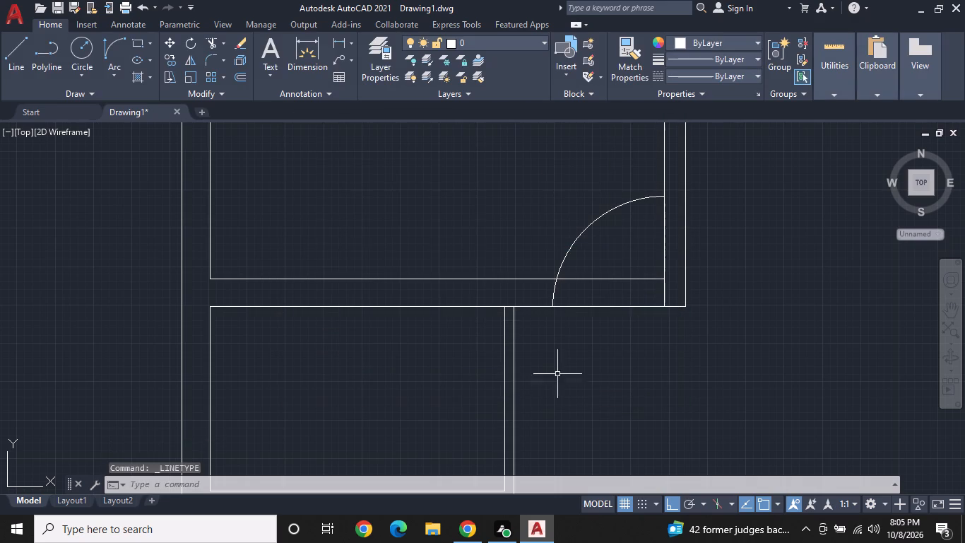
# Set the door swing arc's linetype to ACAD_ISO02W100.
pyautogui.click(622, 209)
pyautogui.click(627, 202)
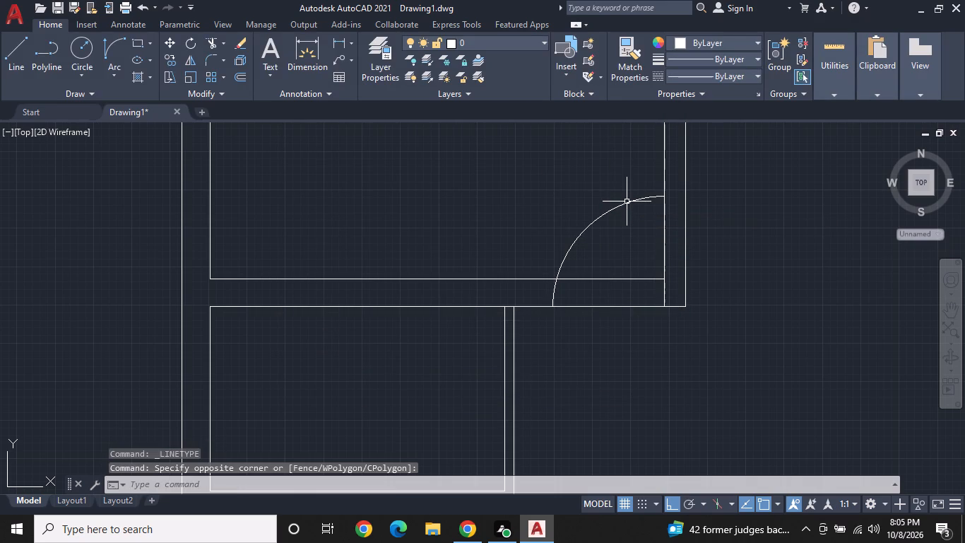
pyautogui.click(627, 202)
pyautogui.click(629, 202)
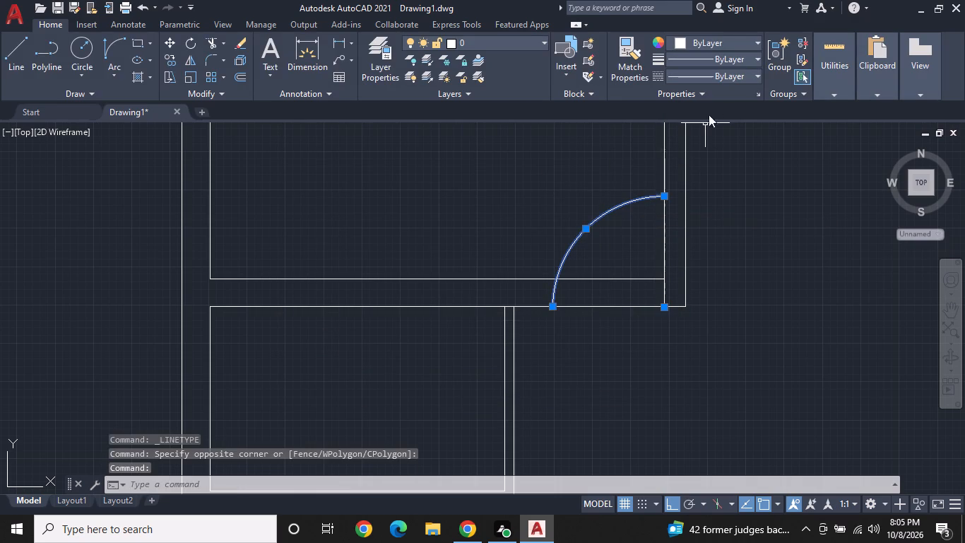
pyautogui.click(735, 66)
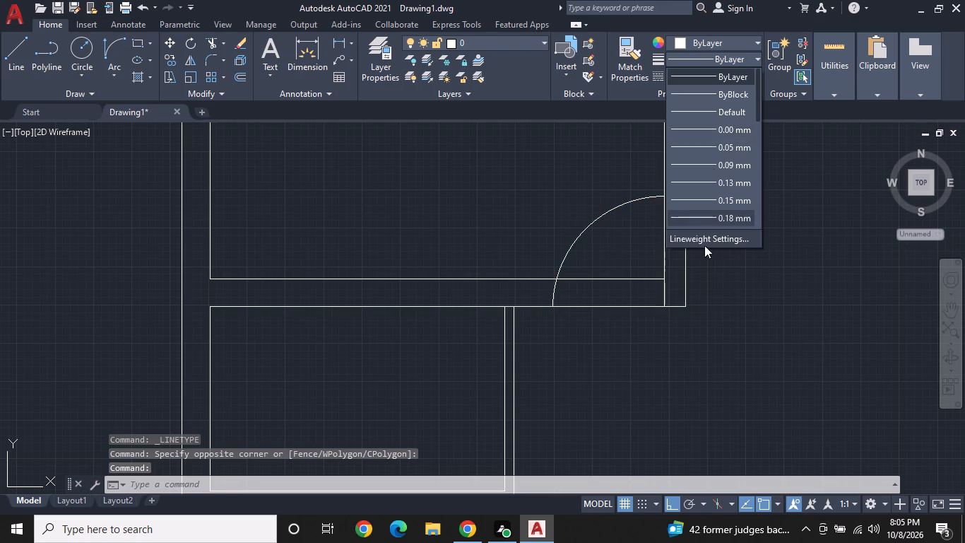
pyautogui.doubleClick(711, 265)
pyautogui.click(734, 165)
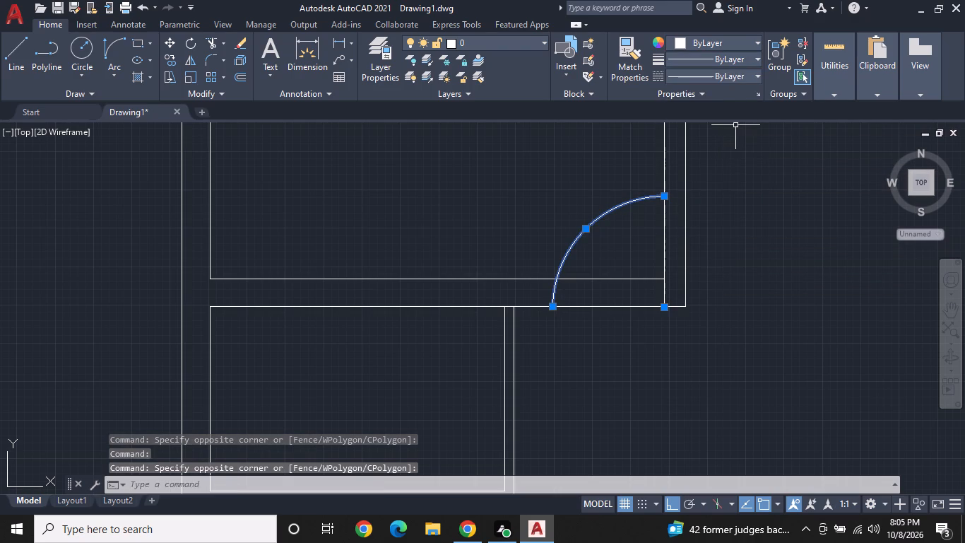
pyautogui.click(730, 74)
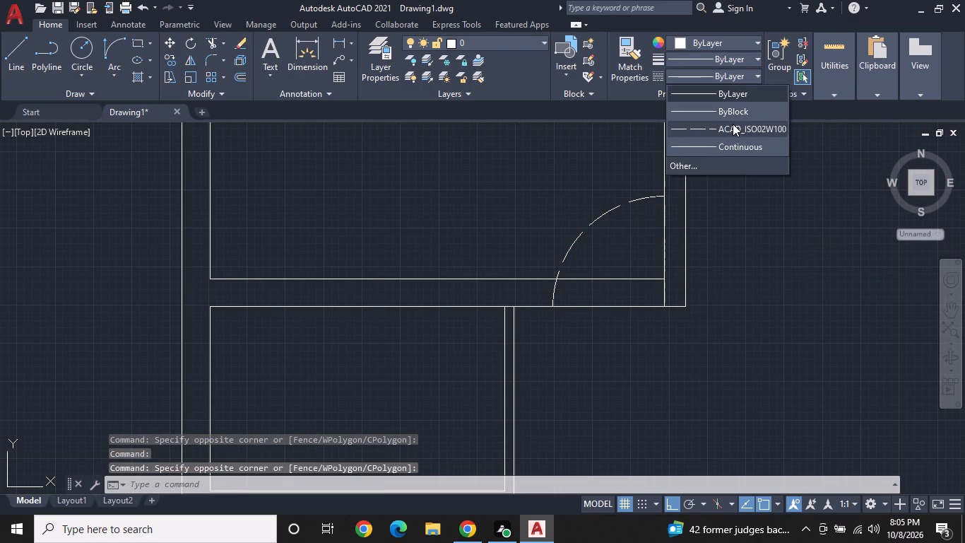
pyautogui.click(733, 124)
pyautogui.moveTo(617, 267); pyautogui.dragTo(654, 298, button='middle')
pyautogui.press('space')
pyautogui.press('Escape')
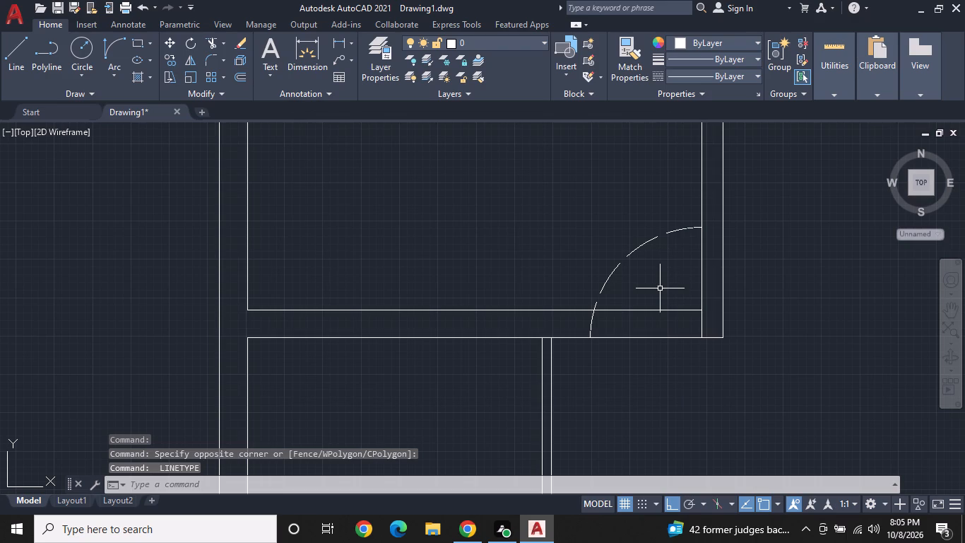
# Trim both wall lines across the door opening between the dashed swing arc and the vertical wall.
pyautogui.press('y')
pyautogui.press('Escape')
pyautogui.write('TR')
pyautogui.press('space')
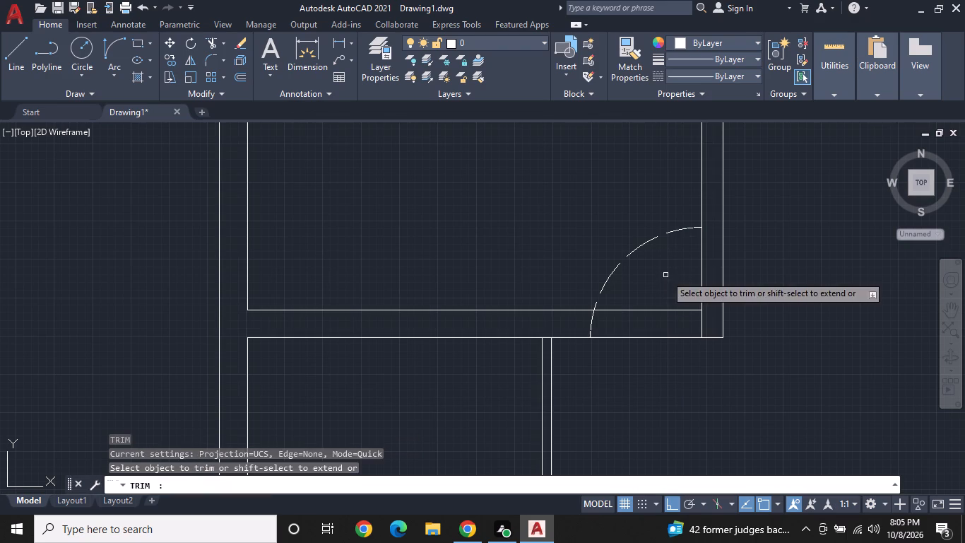
pyautogui.moveTo(663, 283); pyautogui.dragTo(664, 297)
pyautogui.click(660, 375)
pyautogui.click(658, 295)
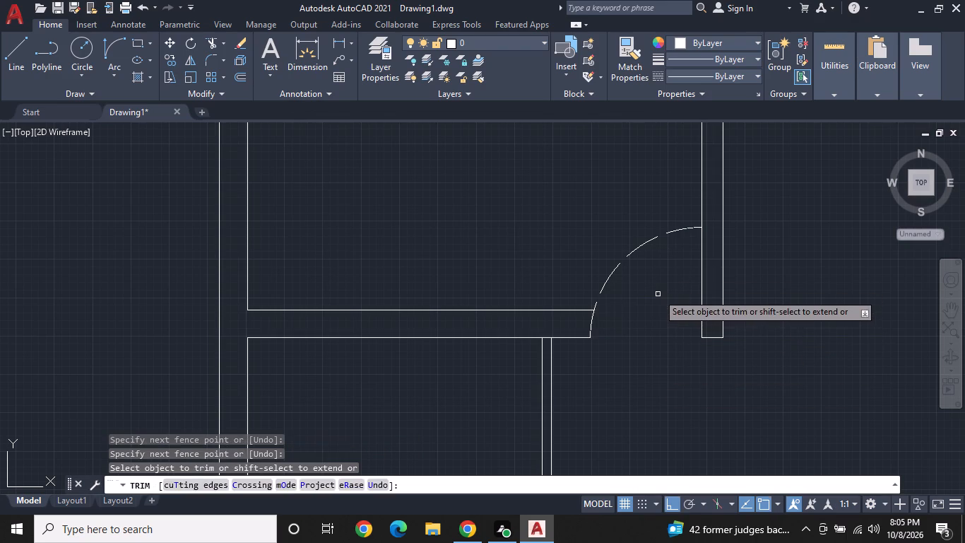
pyautogui.press('Escape')
# Draw a vertical door leaf line about 2'-6" down from near the middle of the wall above the upper small room.
pyautogui.scroll(-1, 658, 293)
pyautogui.moveTo(651, 322); pyautogui.dragTo(685, 247, button='middle')
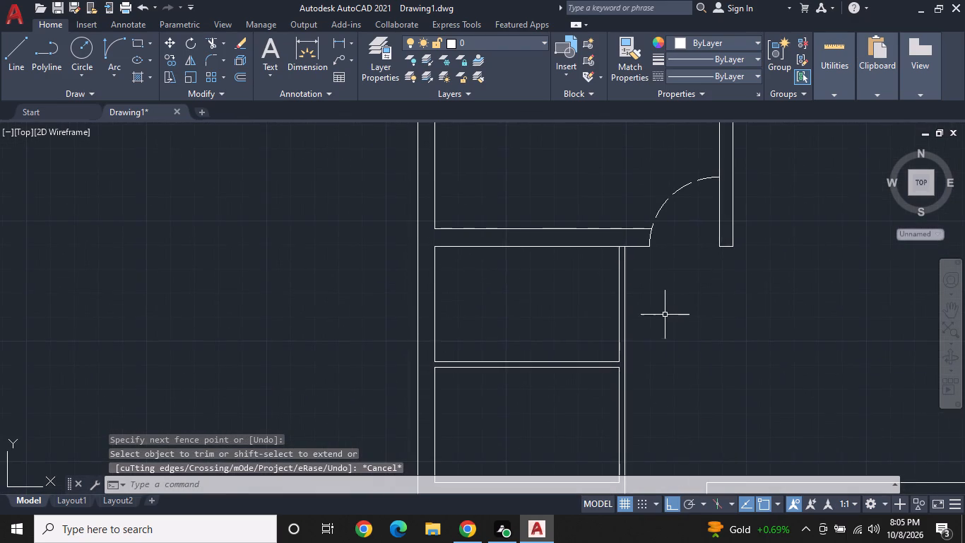
pyautogui.moveTo(670, 320); pyautogui.dragTo(728, 327, button='middle')
pyautogui.moveTo(644, 264); pyautogui.dragTo(698, 305, button='middle')
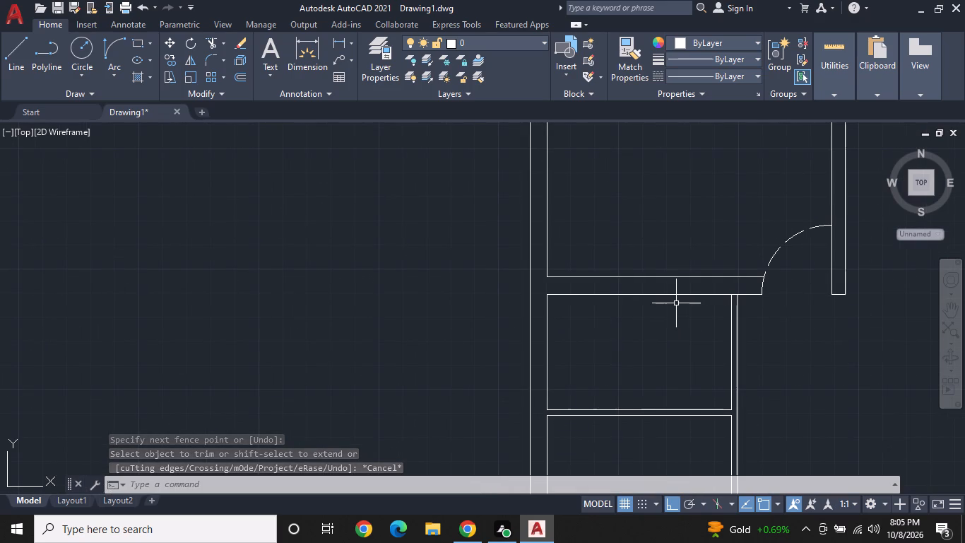
pyautogui.write('L')
pyautogui.press('space')
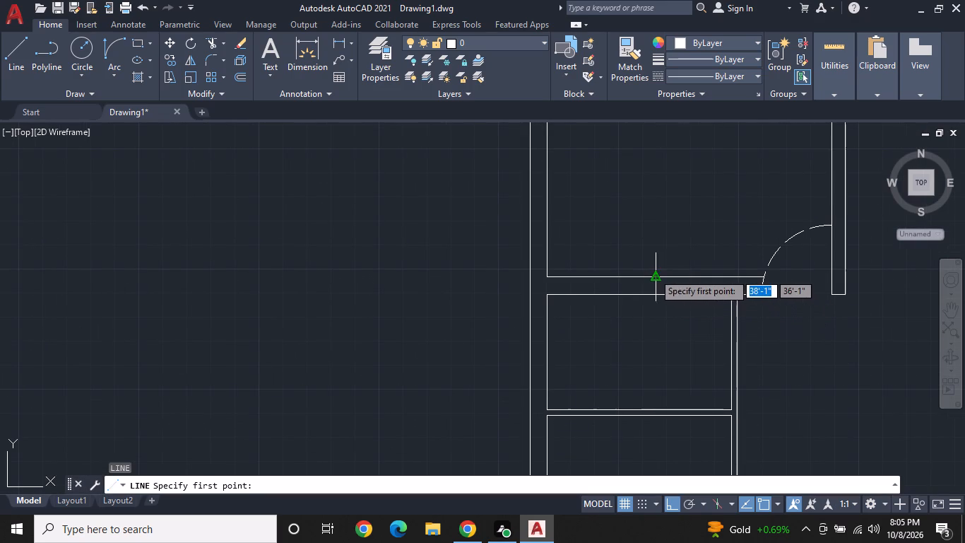
pyautogui.click(653, 273)
pyautogui.click(653, 277)
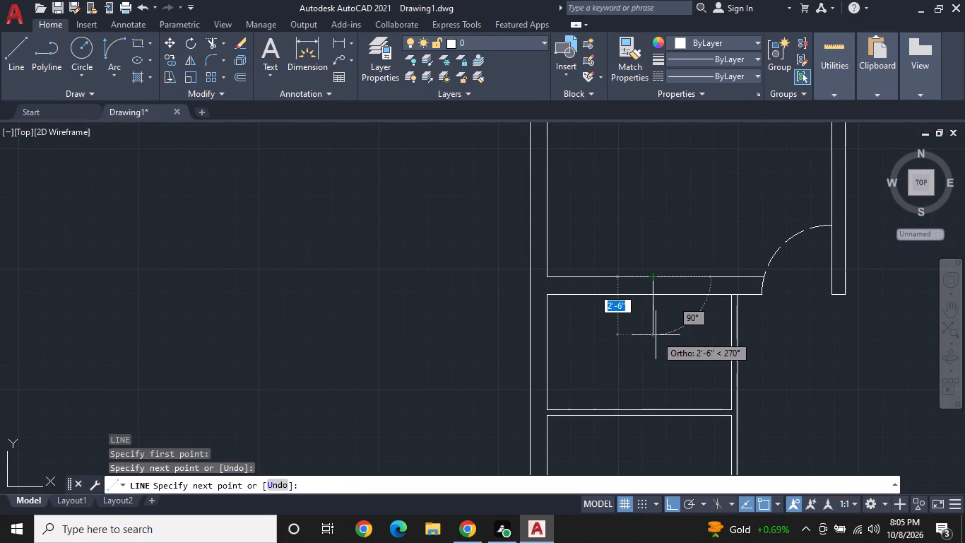
pyautogui.click(656, 335)
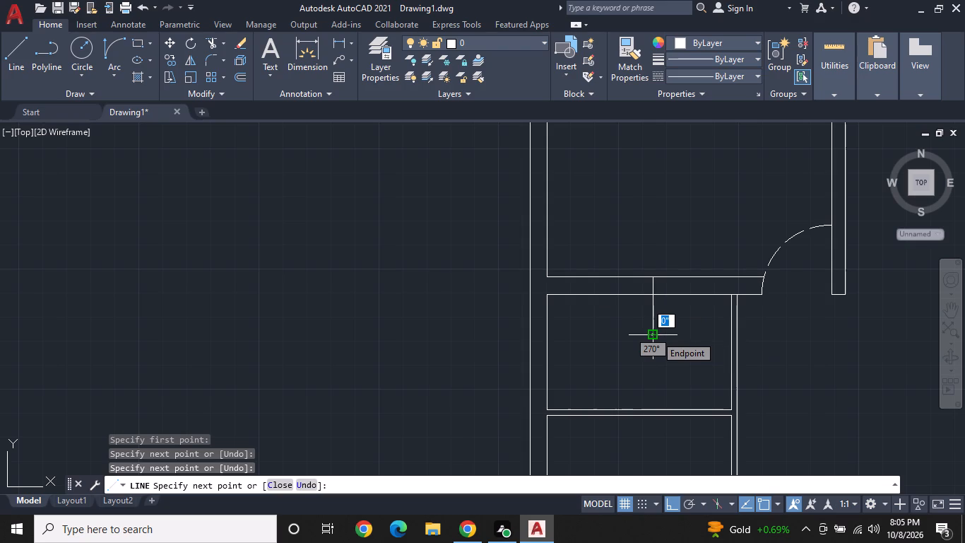
pyautogui.press('space')
# Draw a horizontal line about 2'-6" leftward along the wall from the top of the door leaf line.
pyautogui.press('space')
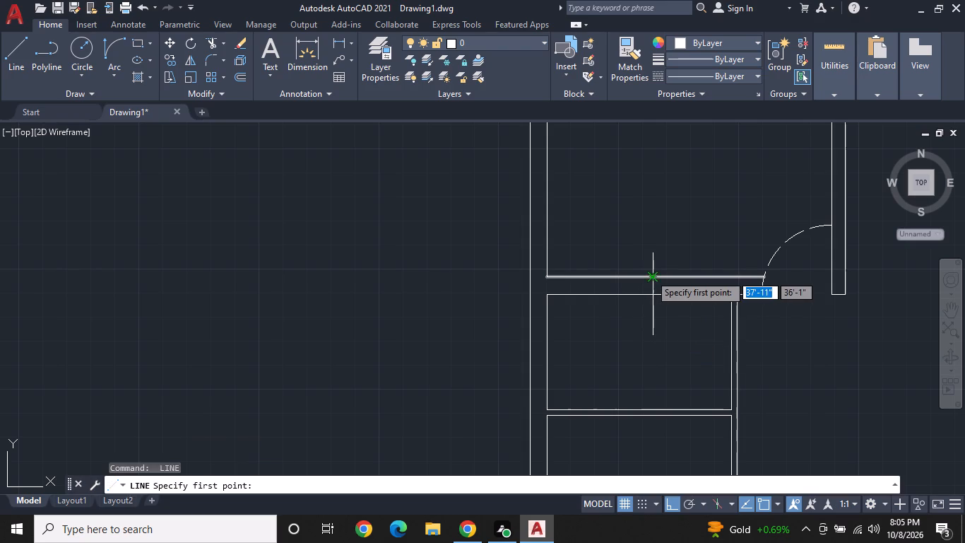
pyautogui.click(650, 274)
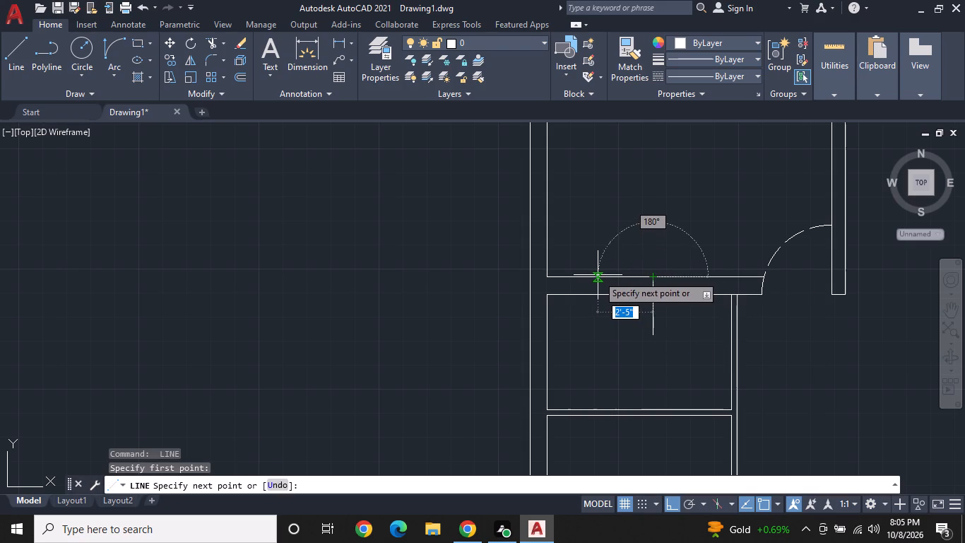
pyautogui.click(593, 274)
pyautogui.click(595, 270)
pyautogui.press('space')
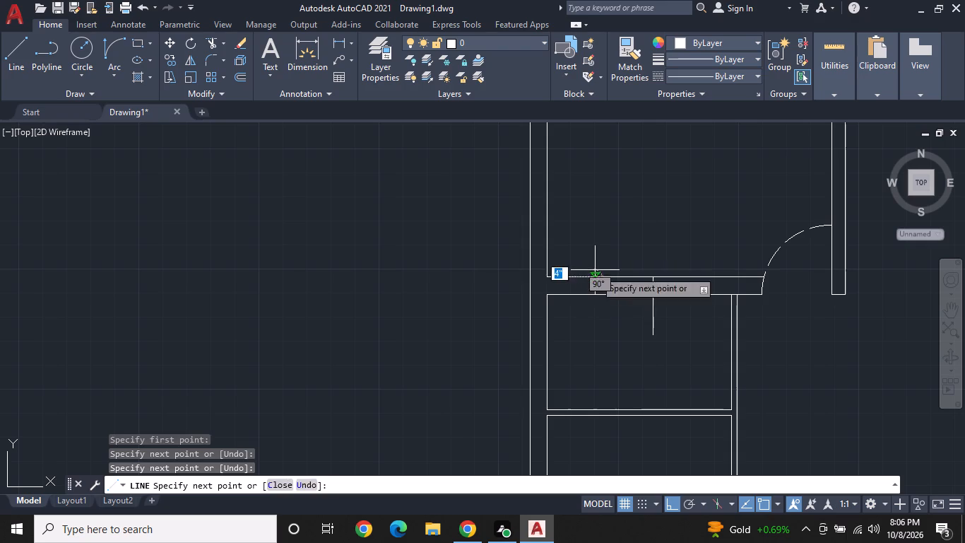
# Draw a Start, End, Direction arc from the leaf line's lower end to the left end of the horizontal line as a door swing.
pyautogui.click(102, 46)
pyautogui.click(653, 332)
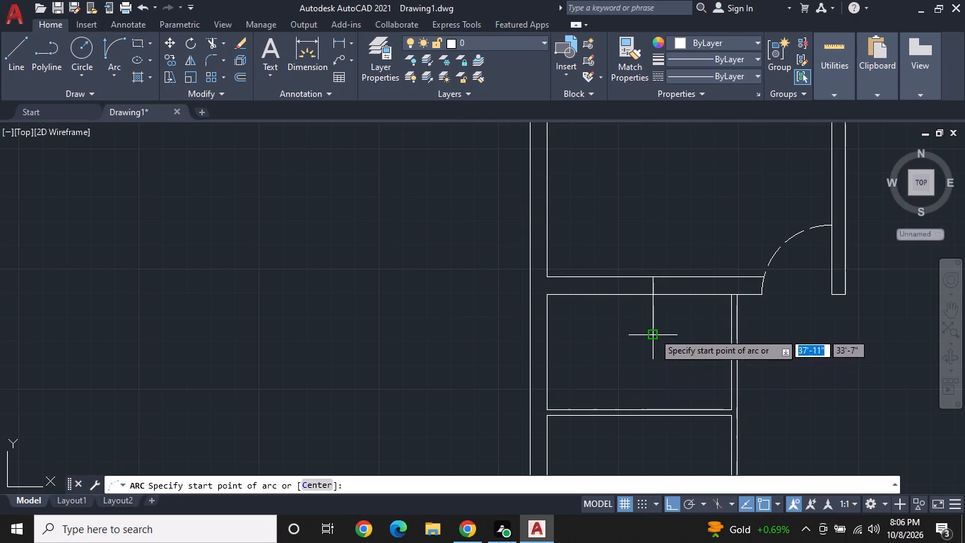
pyautogui.click(599, 273)
pyautogui.click(552, 326)
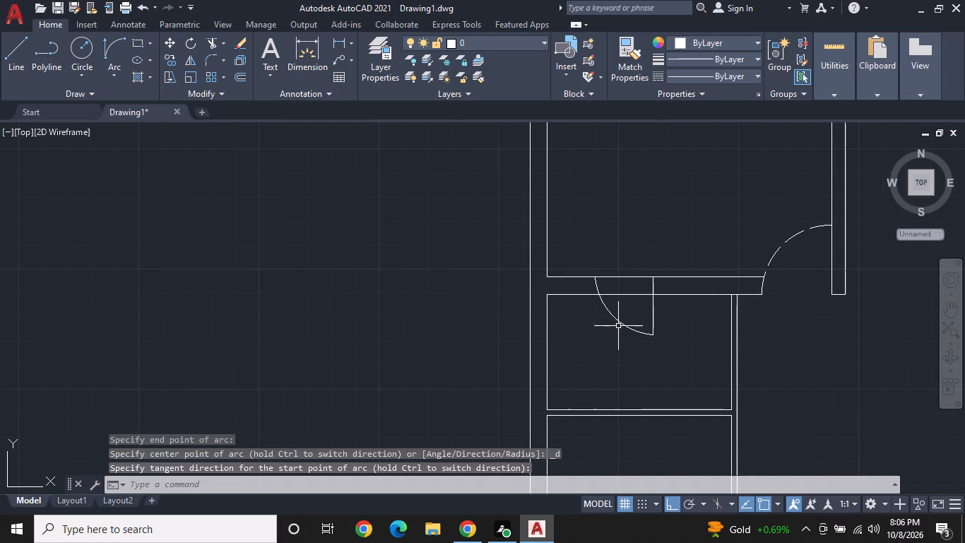
# Set the upper small room's door swing arc linetype to ACAD_ISO02W100.
pyautogui.click(618, 326)
pyautogui.click(622, 318)
pyautogui.click(620, 322)
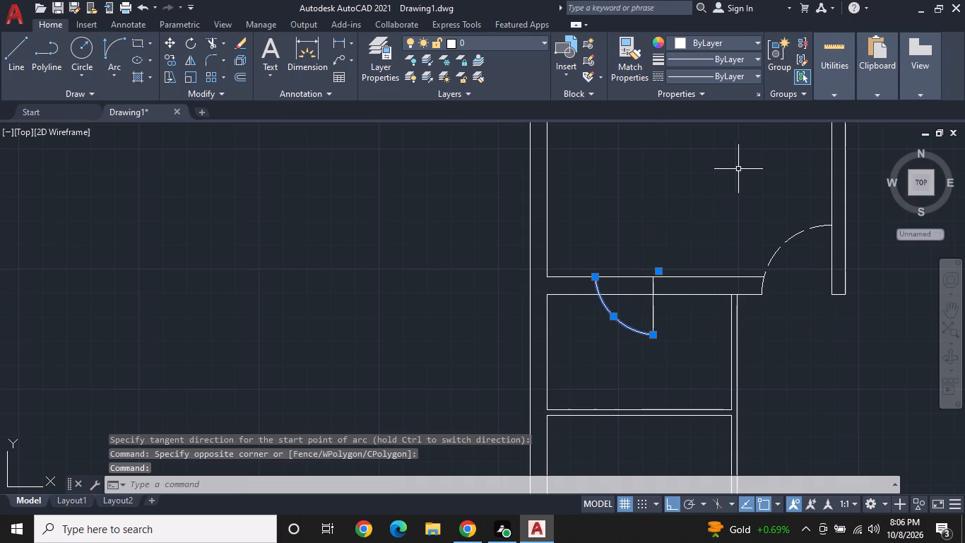
pyautogui.click(735, 72)
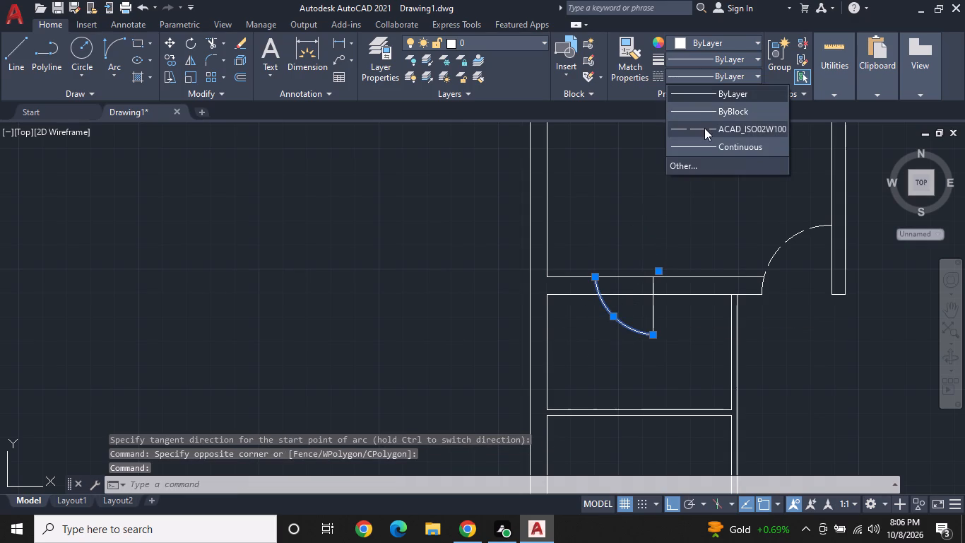
pyautogui.click(703, 129)
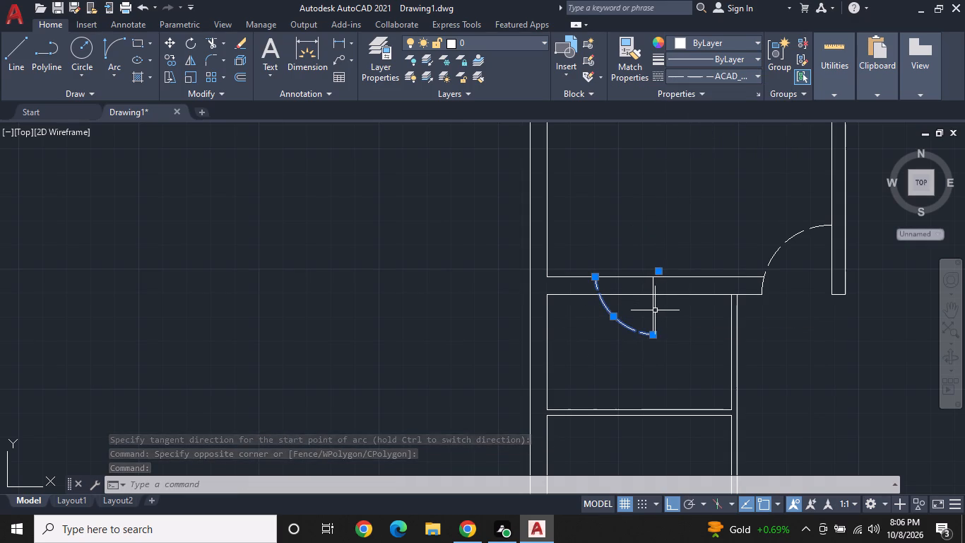
pyautogui.press('Escape')
# Trim the upper small room's inner wall line between the door swing arc and the leaf line.
pyautogui.write('TR')
pyautogui.press('space')
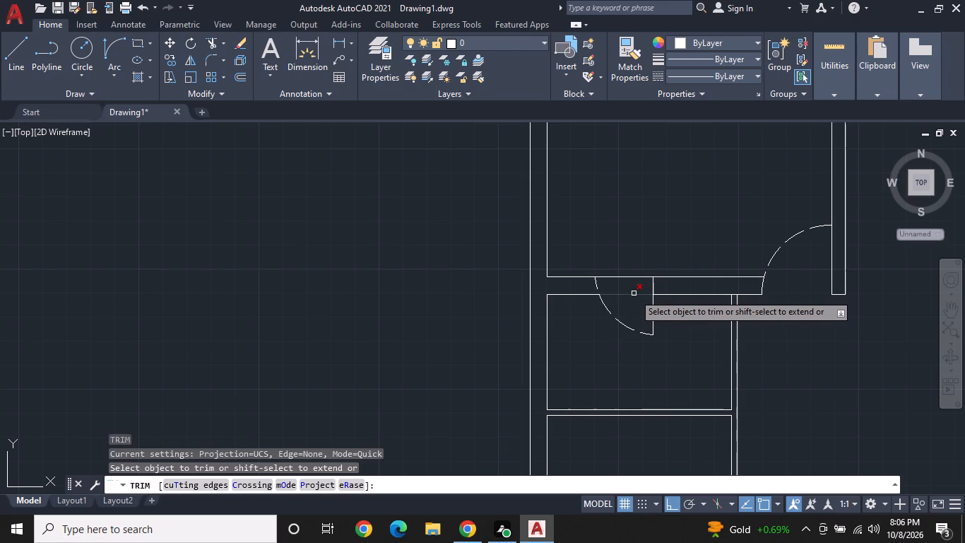
pyautogui.click(634, 293)
pyautogui.press('Escape')
# Draw a vertical door leaf line about 2'-6" up from the midpoint of the outer wall line below the lower small room.
pyautogui.moveTo(680, 320); pyautogui.dragTo(694, 250, button='middle')
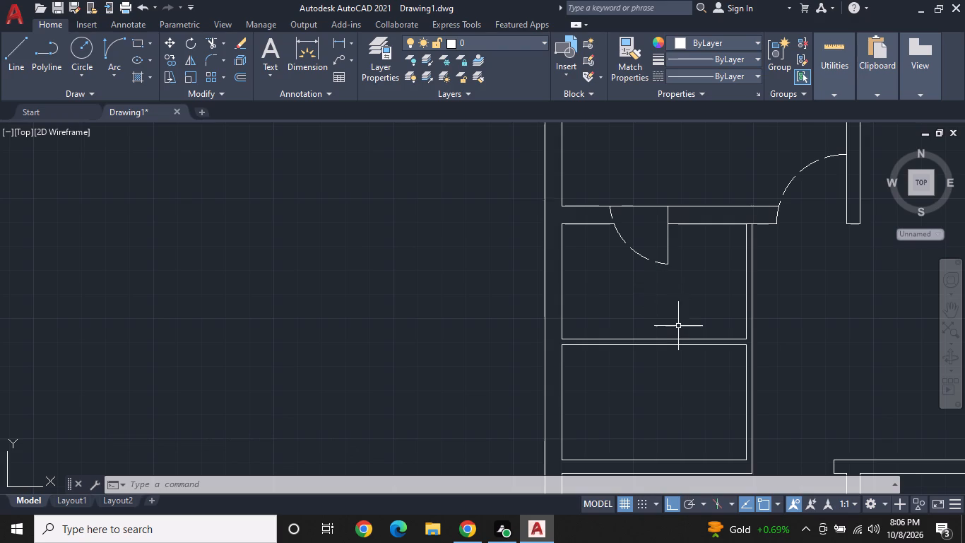
pyautogui.moveTo(665, 357); pyautogui.dragTo(663, 257, button='middle')
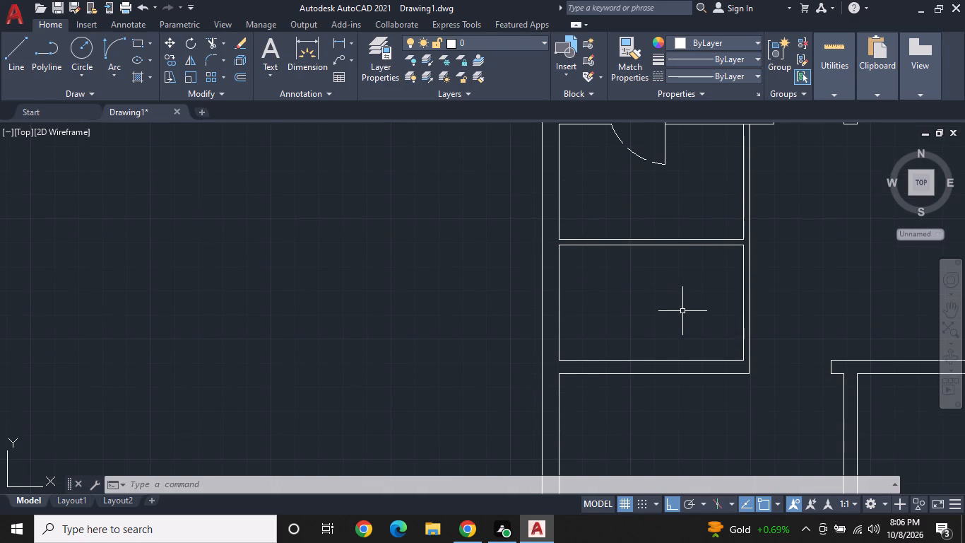
pyautogui.moveTo(668, 334); pyautogui.dragTo(668, 319, button='middle')
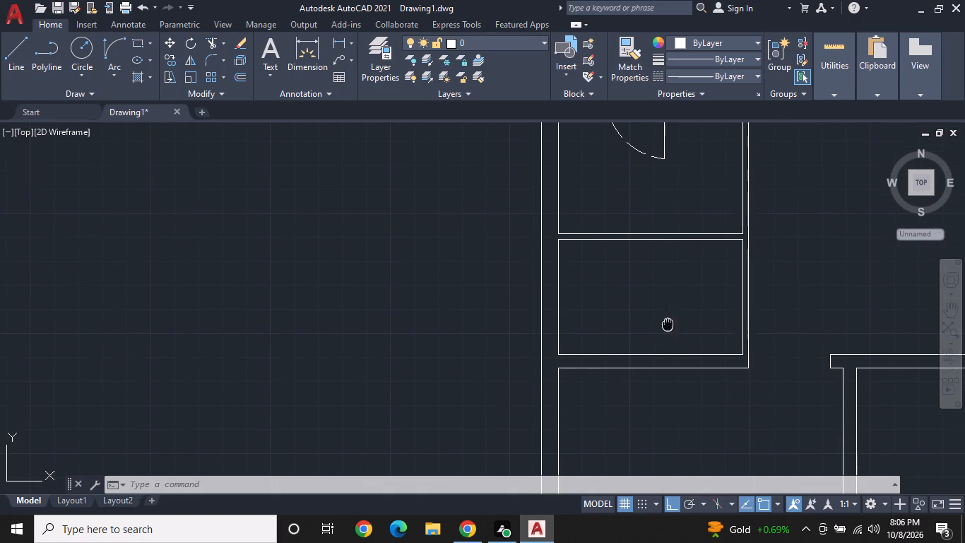
pyautogui.moveTo(668, 319); pyautogui.dragTo(668, 305, button='middle')
pyautogui.click(17, 53)
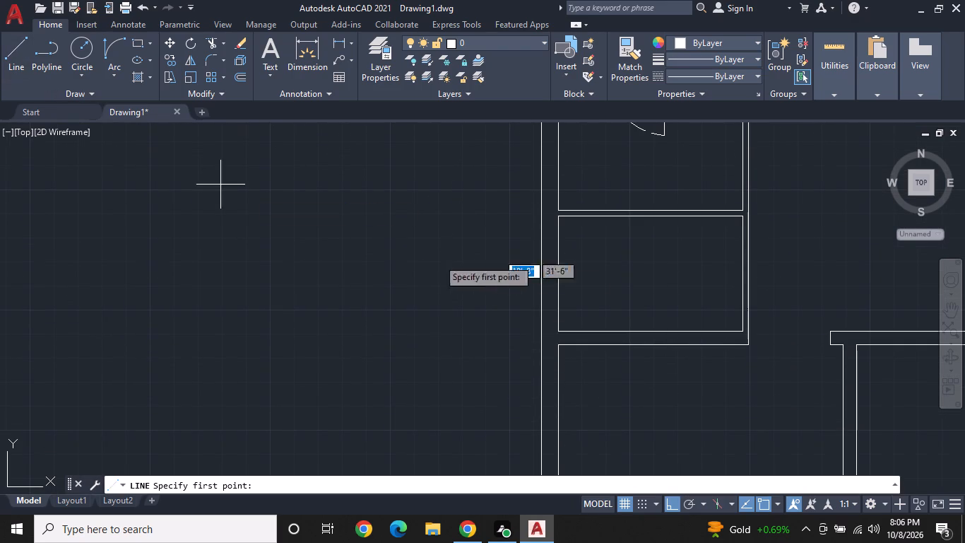
pyautogui.click(653, 344)
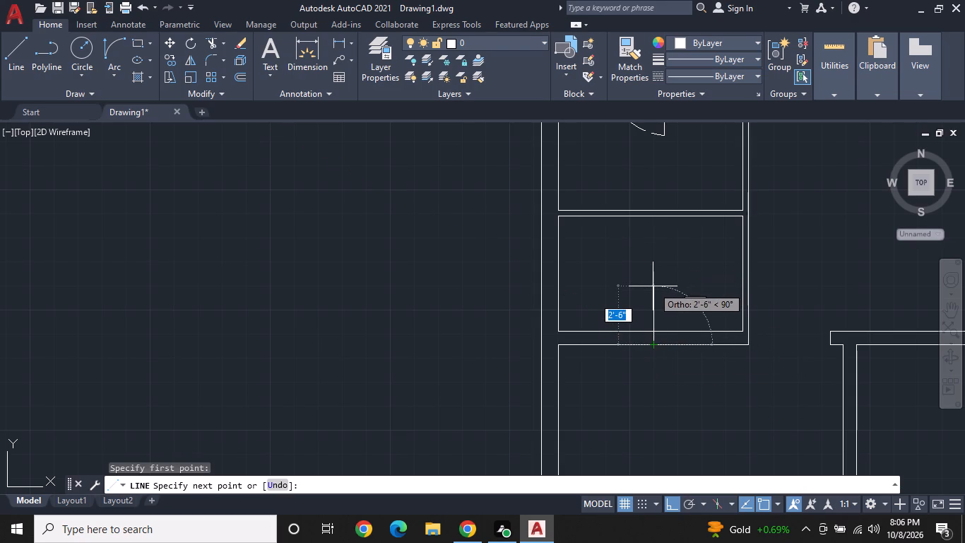
pyautogui.doubleClick(652, 286)
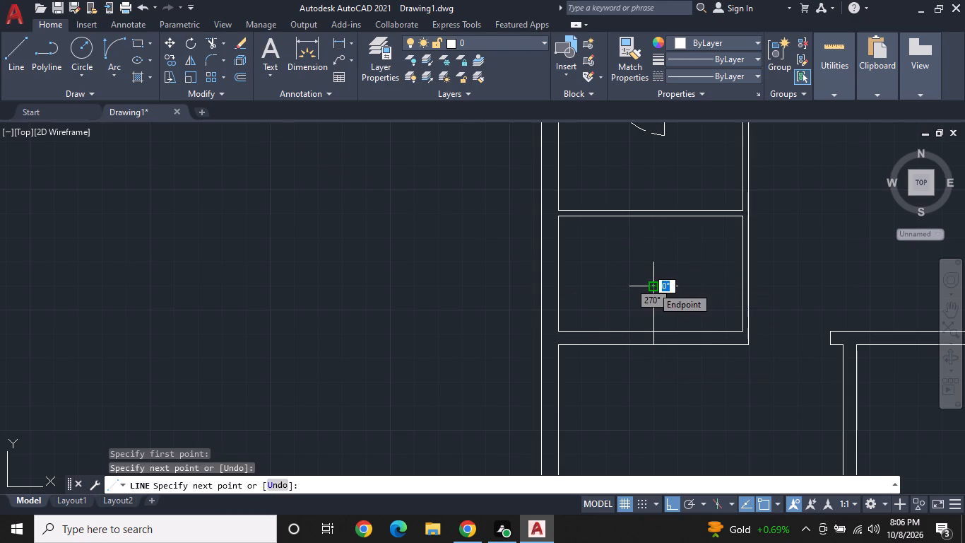
pyautogui.press('space')
# Draw a horizontal line about 2'-6" leftward along the wall from the base of the lower small room's leaf line.
pyautogui.press('space')
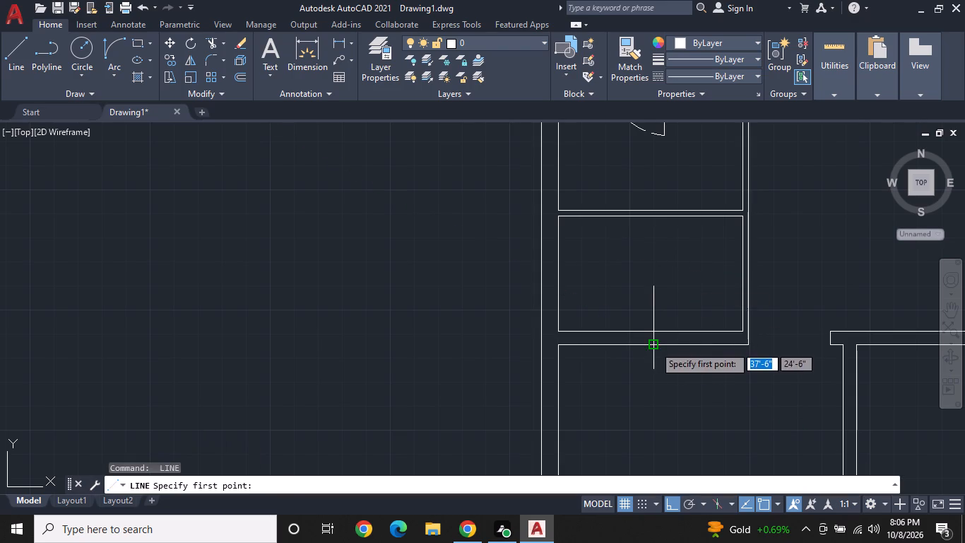
pyautogui.click(654, 346)
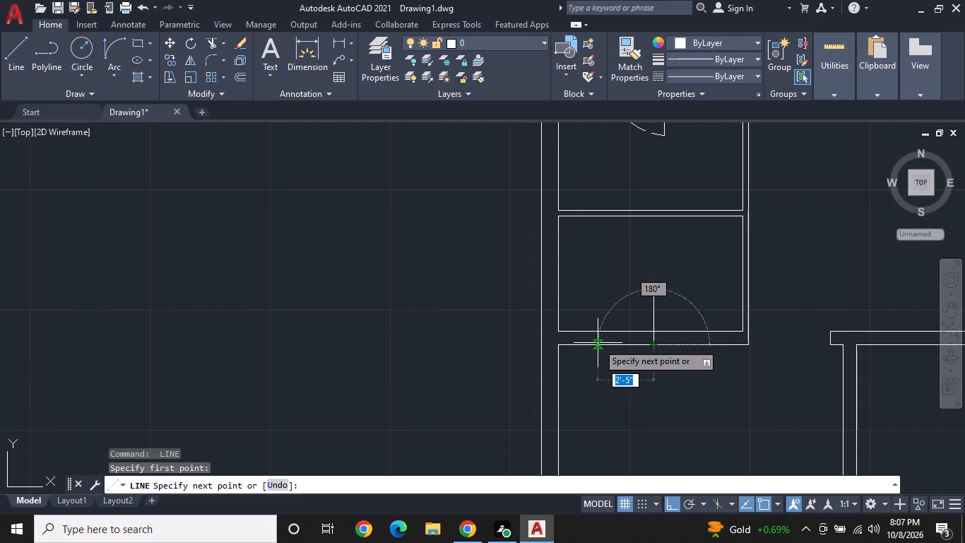
pyautogui.click(596, 343)
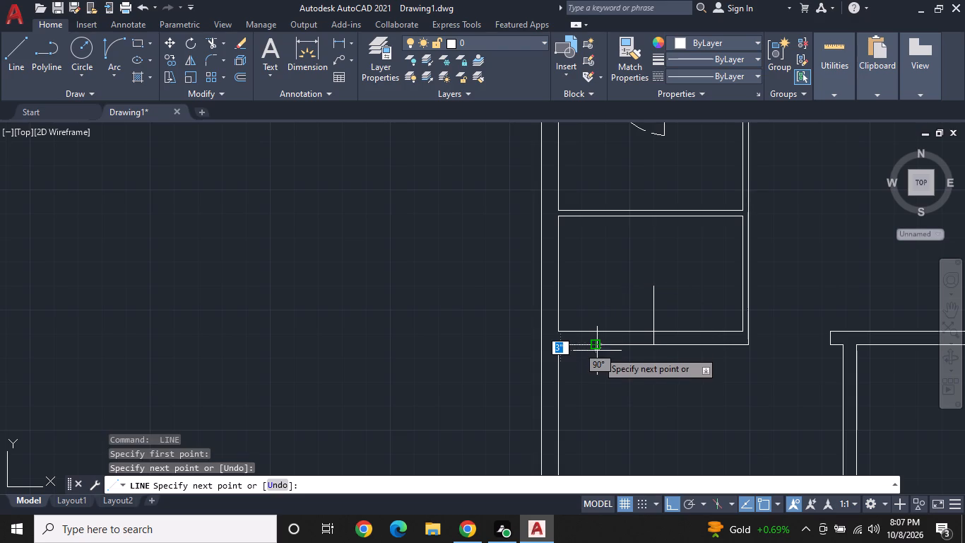
pyautogui.doubleClick(596, 351)
pyautogui.press('space')
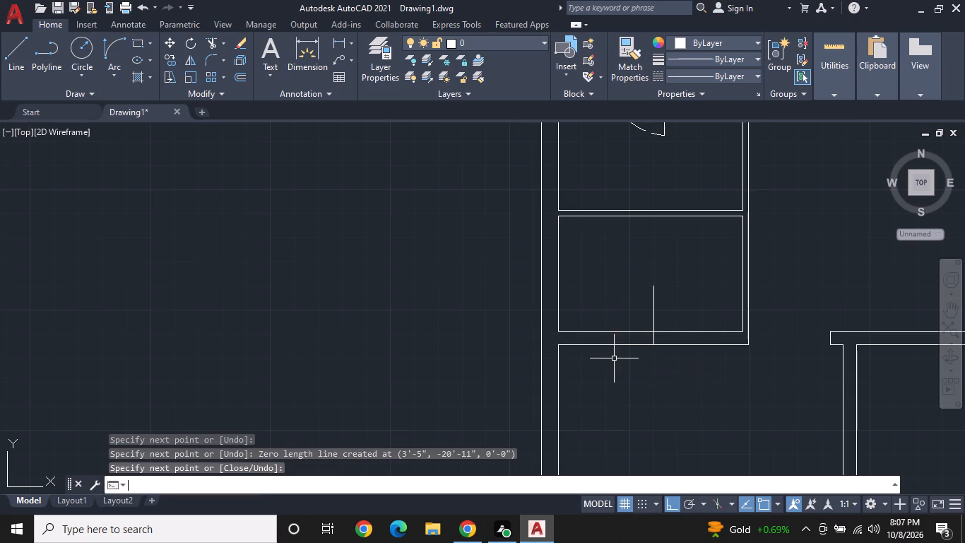
# Draw a Start, End, Direction arc from the leaf line's upper end to the left end of the opening in the lower small room.
pyautogui.click(108, 47)
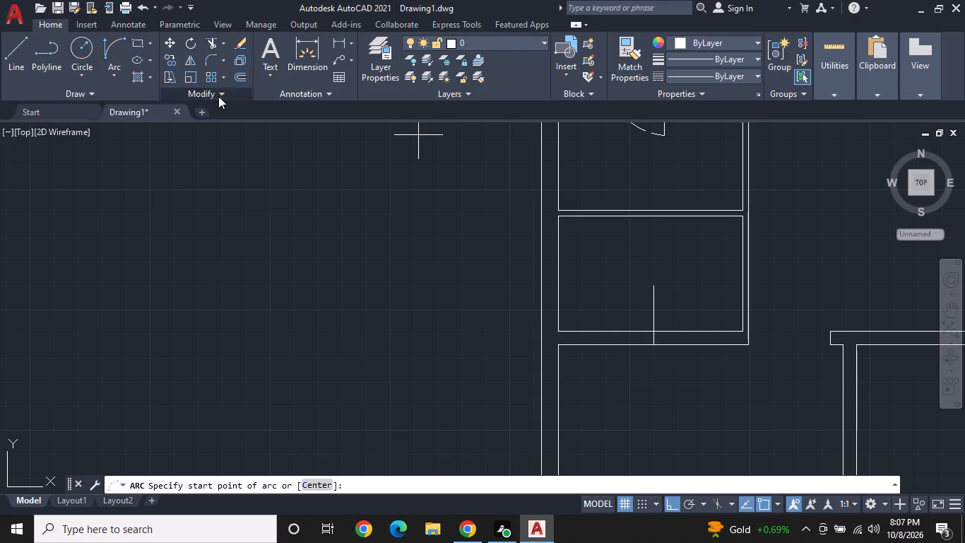
pyautogui.click(651, 286)
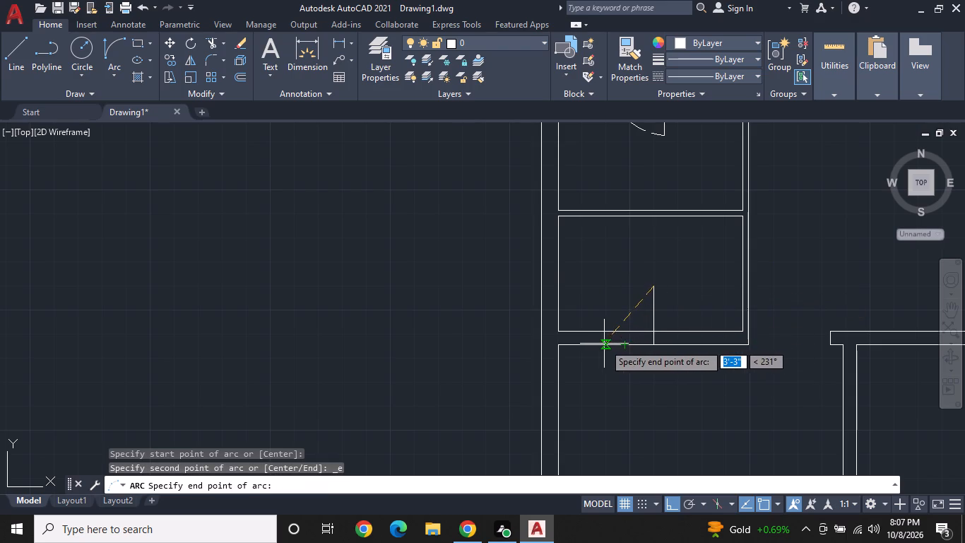
pyautogui.click(591, 341)
pyautogui.click(543, 263)
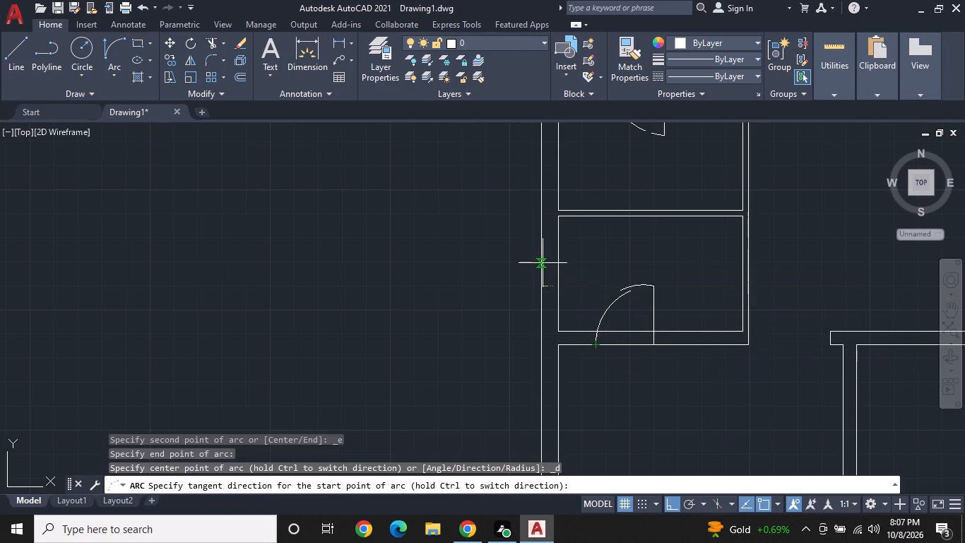
# Set the lower small room's door swing arc linetype to ACAD_ISO02W100.
pyautogui.moveTo(622, 298); pyautogui.dragTo(555, 233, button='middle')
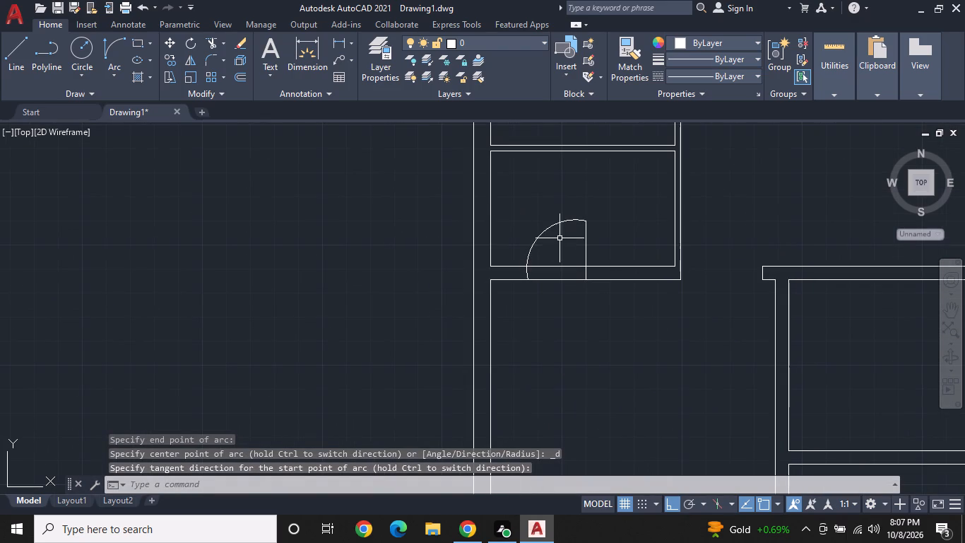
pyautogui.click(556, 230)
pyautogui.click(554, 222)
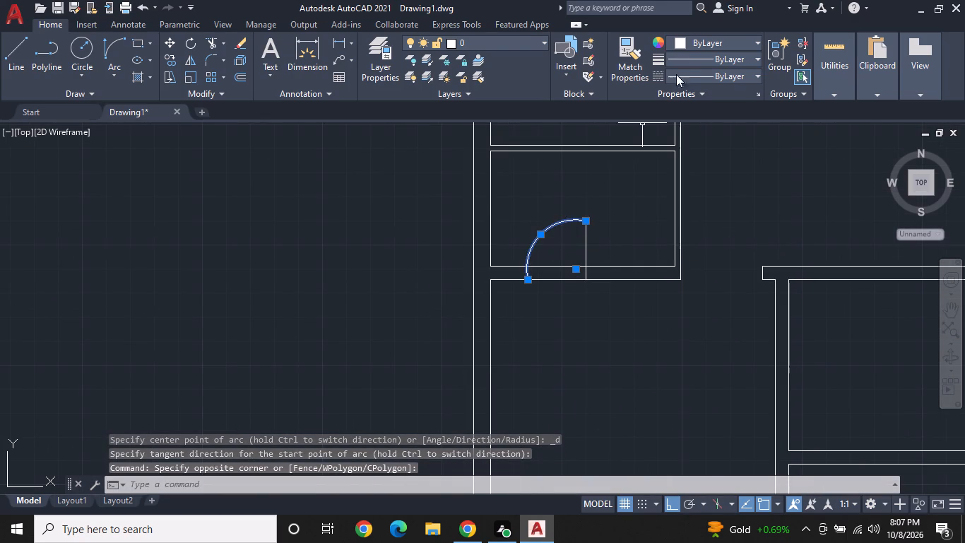
pyautogui.click(692, 69)
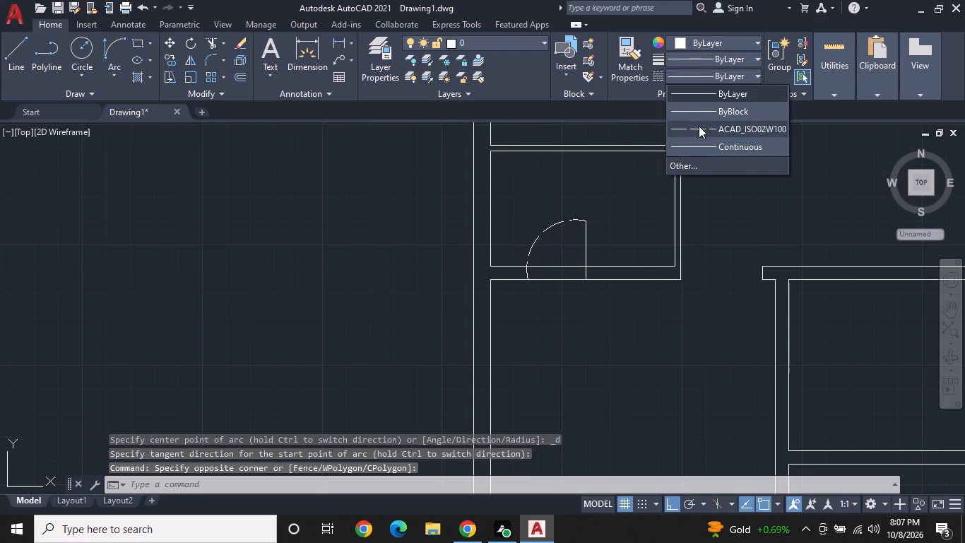
pyautogui.click(699, 126)
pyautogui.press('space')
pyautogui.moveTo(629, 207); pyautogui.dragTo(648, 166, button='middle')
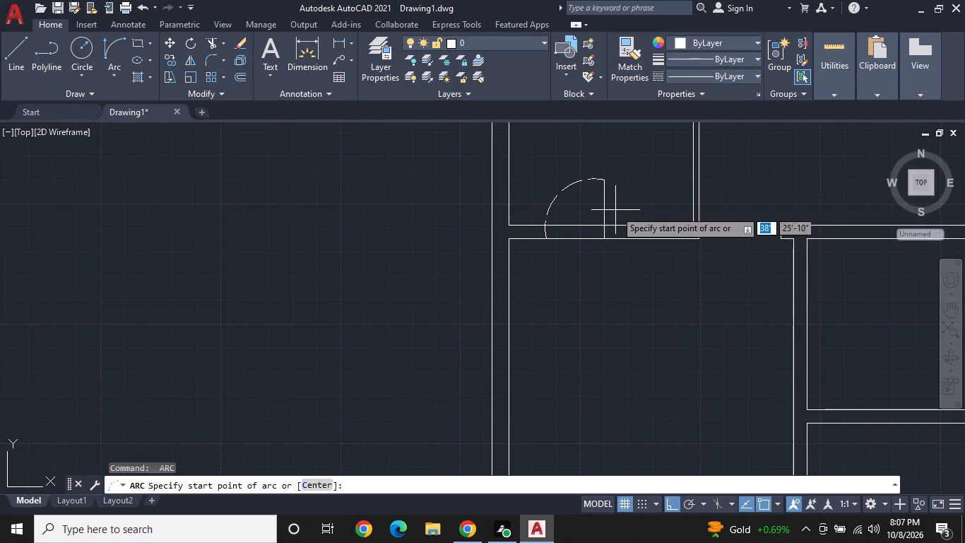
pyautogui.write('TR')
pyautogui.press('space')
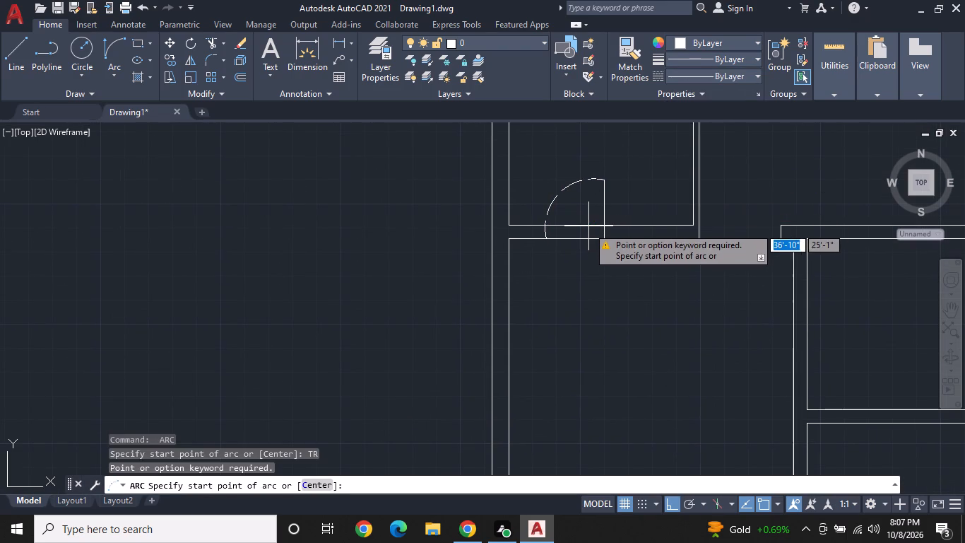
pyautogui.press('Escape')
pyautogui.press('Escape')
# Trim the upper wall line between the swing arc and the leaf line at the lower small room's door.
pyautogui.write('TR')
pyautogui.press('space')
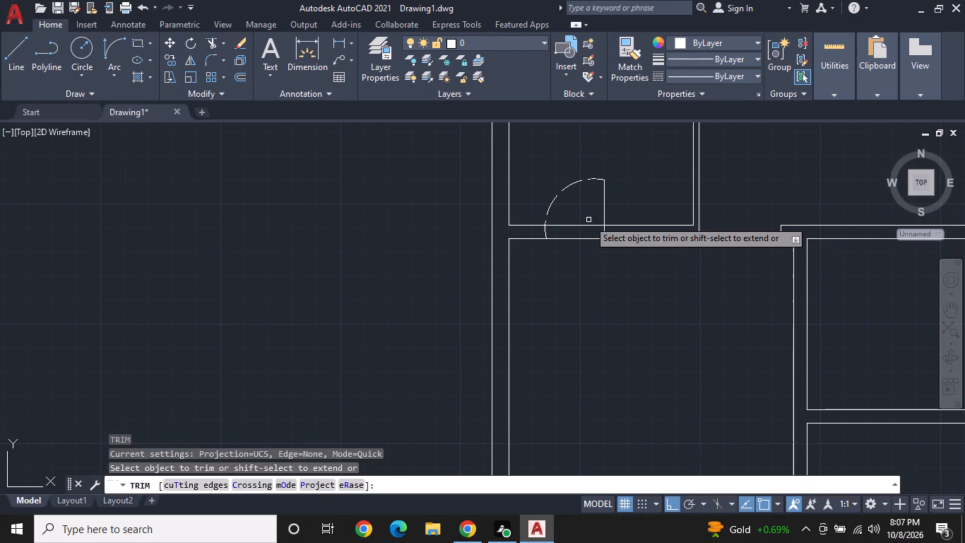
pyautogui.click(588, 227)
pyautogui.press('Escape')
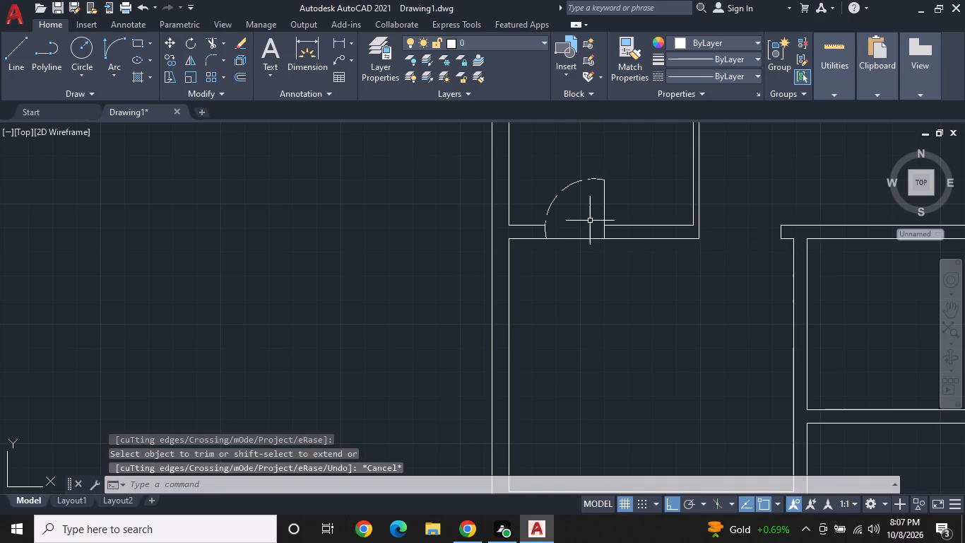
# Offset the lower small room's door leaf line 1" toward its swing arc.
pyautogui.moveTo(590, 220); pyautogui.dragTo(608, 261, button='middle')
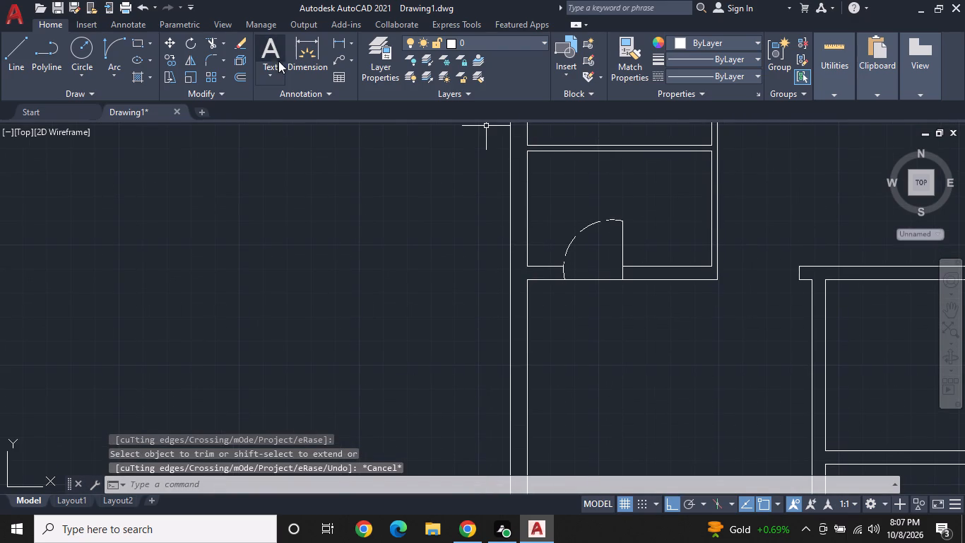
pyautogui.click(241, 74)
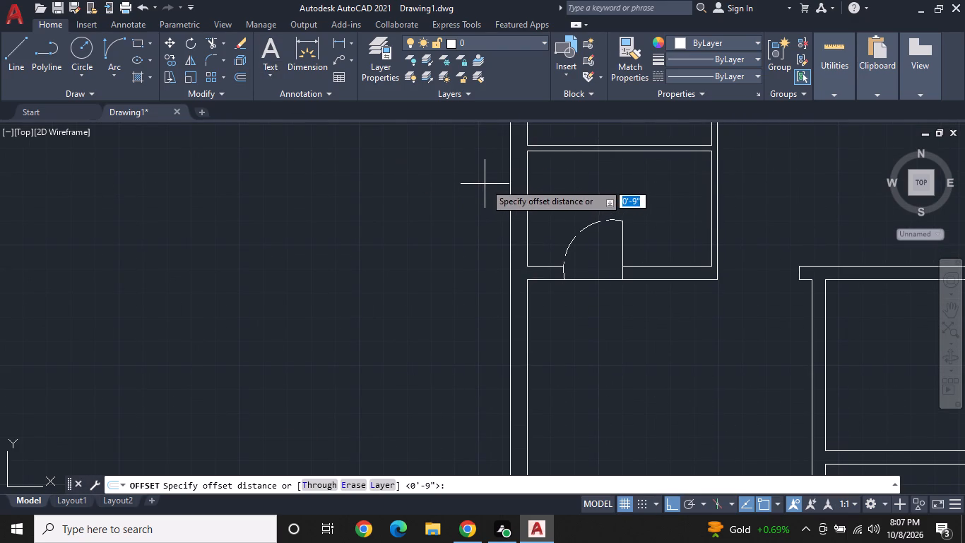
pyautogui.press('1')
pyautogui.hotkey('shift', '"')
pyautogui.press('Return')
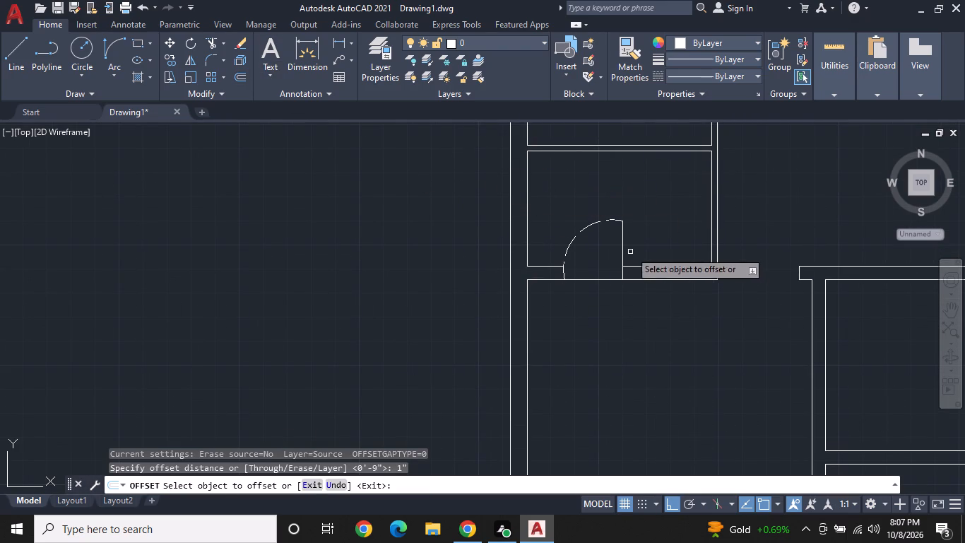
pyautogui.click(621, 250)
pyautogui.click(600, 248)
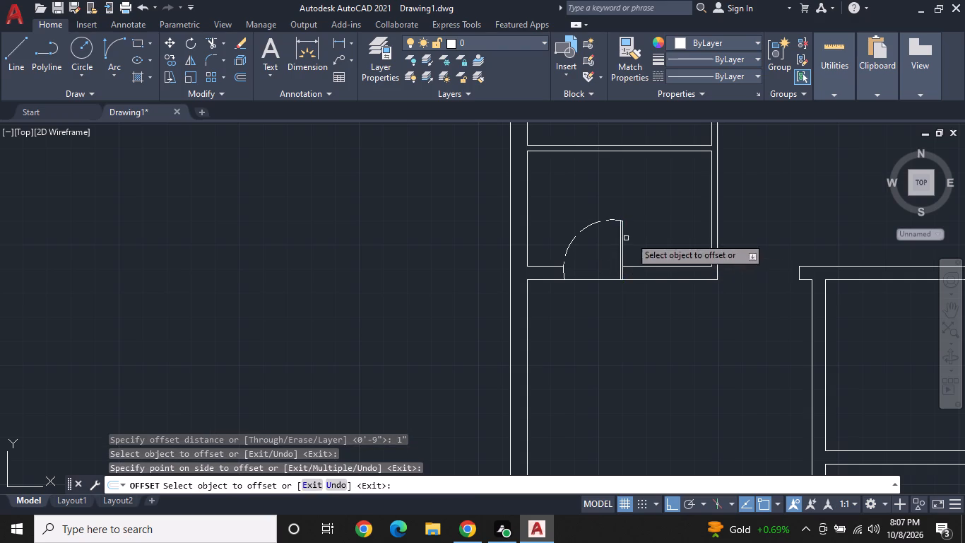
# Offset the upper small room's door leaf line 1" toward its swing arc.
pyautogui.moveTo(658, 268); pyautogui.dragTo(664, 328, button='middle')
pyautogui.middleClick(665, 328)
pyautogui.moveTo(600, 134); pyautogui.dragTo(603, 253, button='middle')
pyautogui.middleClick(603, 253)
pyautogui.scroll(1, 603, 253)
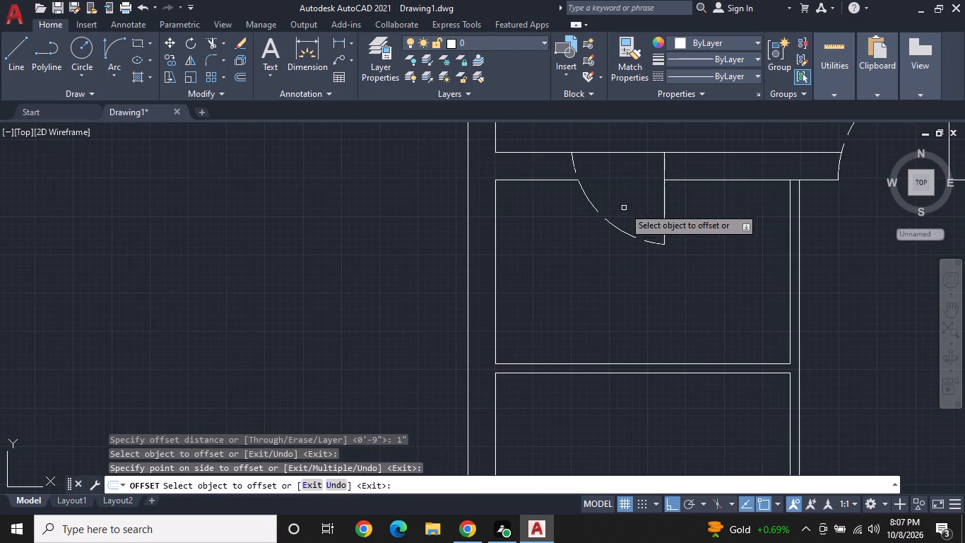
pyautogui.click(664, 168)
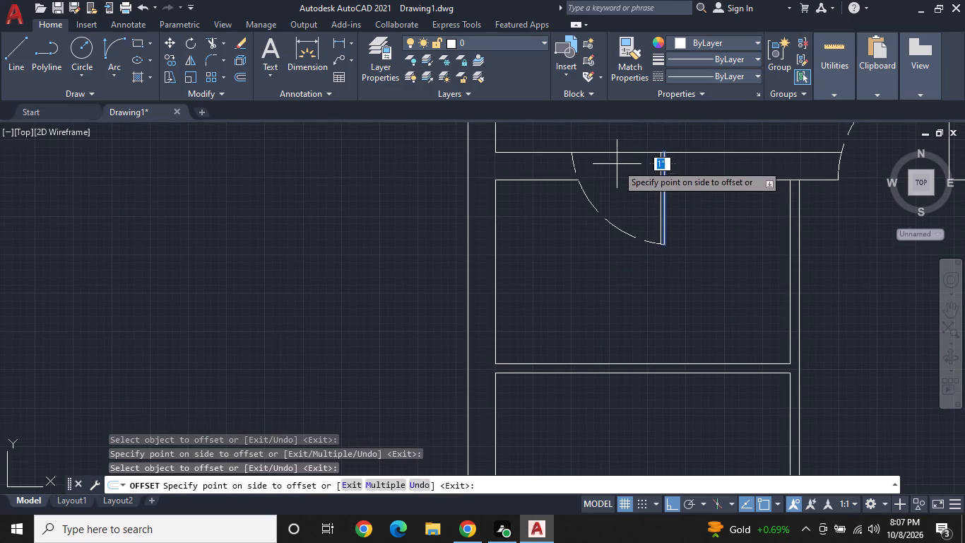
pyautogui.click(617, 164)
# Offset the leaf line 1" toward the swing arc at the door of the room above the small rooms.
pyautogui.moveTo(632, 240); pyautogui.dragTo(452, 233, button='middle')
pyautogui.moveTo(703, 216); pyautogui.dragTo(614, 272, button='middle')
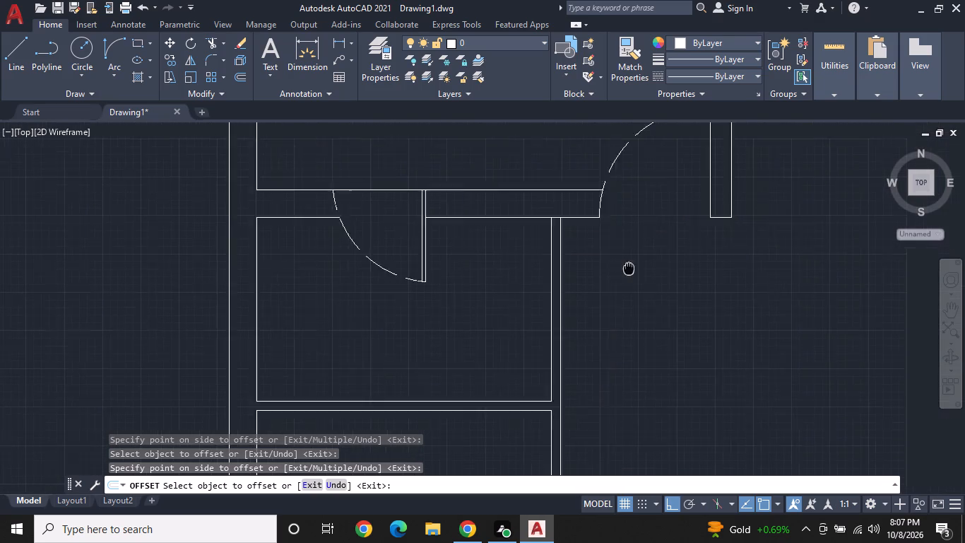
pyautogui.moveTo(614, 272); pyautogui.dragTo(576, 278, button='middle')
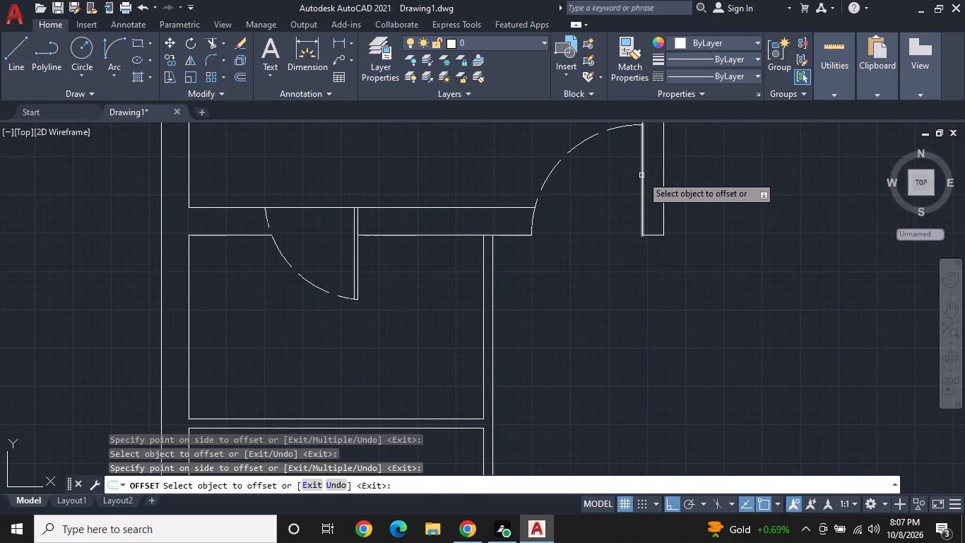
pyautogui.click(641, 175)
pyautogui.click(616, 185)
pyautogui.press('Escape')
# Extend the short wall end line at that door's hinge side to the offset leaf line.
pyautogui.press('e')
pyautogui.press('x')
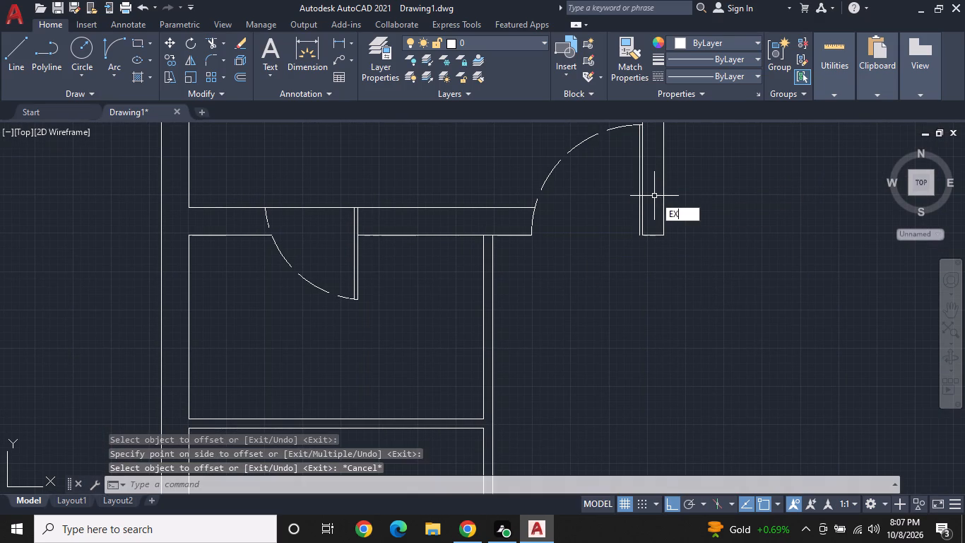
pyautogui.press('space')
pyautogui.click(650, 235)
pyautogui.press('Escape')
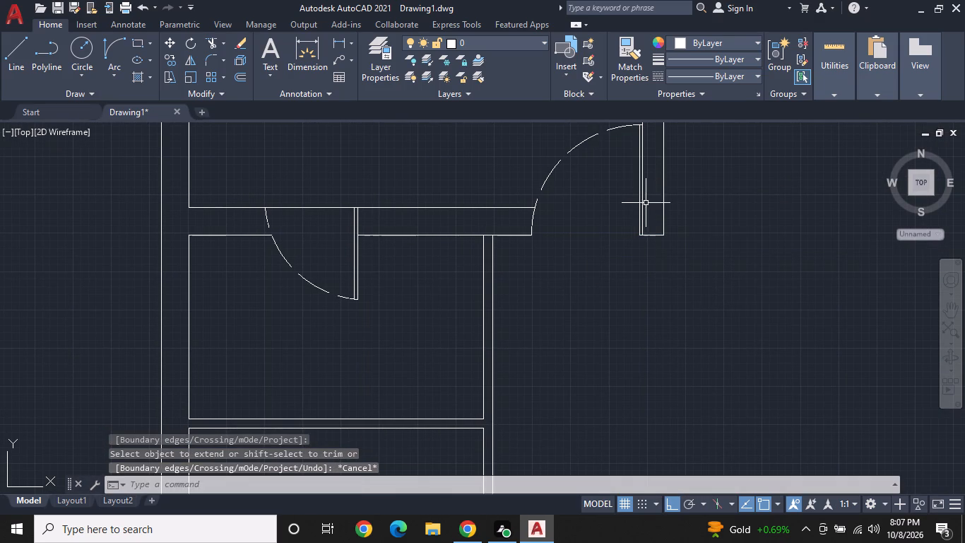
# Examine the finished small-room doors, especially where the lower door's swing arc meets the wall lines.
pyautogui.scroll(-1, 646, 203)
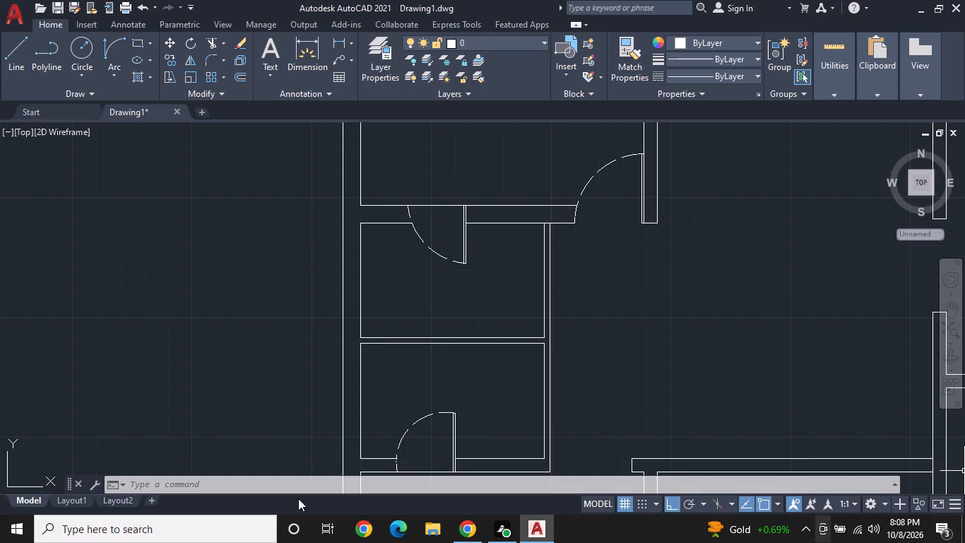
pyautogui.scroll(-1, 418, 239)
pyautogui.moveTo(417, 311); pyautogui.dragTo(418, 265, button='middle')
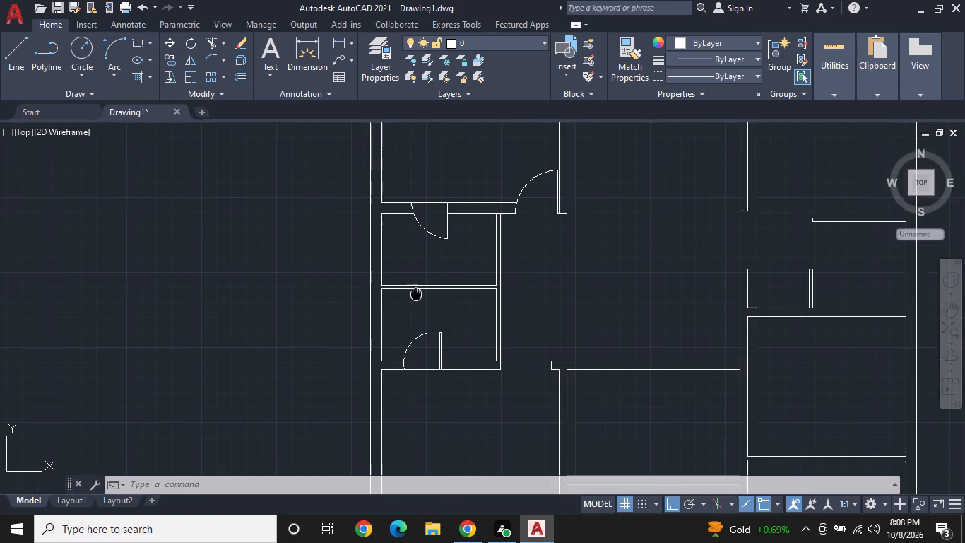
pyautogui.moveTo(418, 265); pyautogui.dragTo(430, 206, button='middle')
pyautogui.scroll(3, 449, 257)
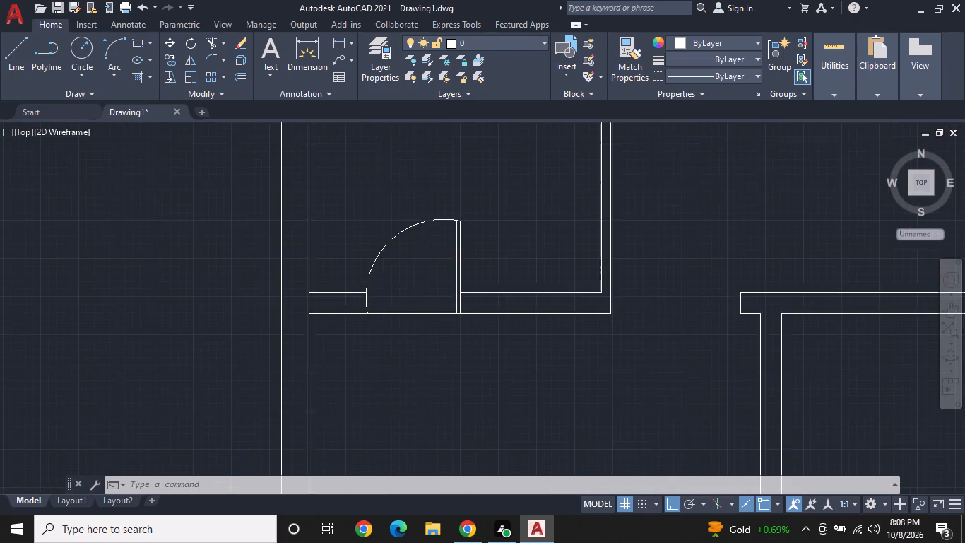
pyautogui.moveTo(426, 287); pyautogui.dragTo(553, 221, button='middle')
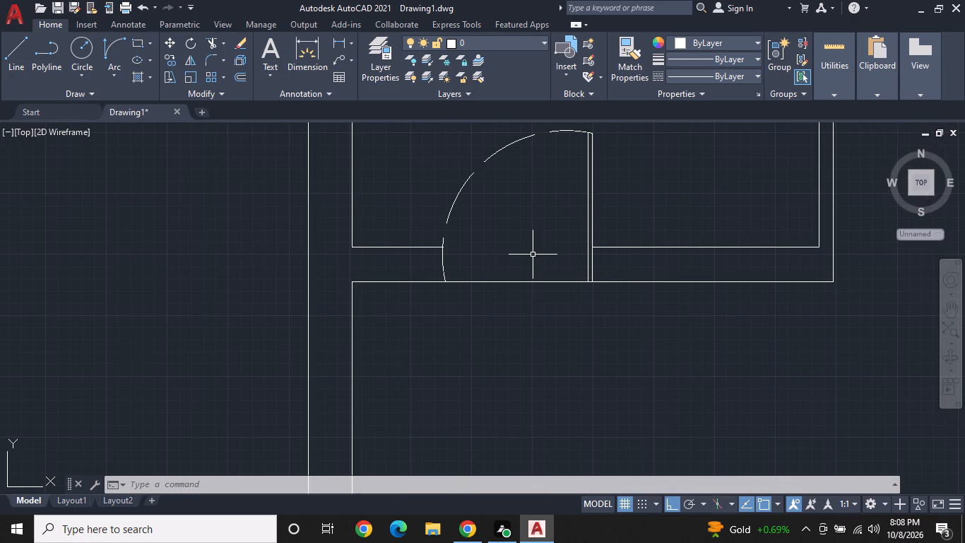
pyautogui.scroll(4, 447, 261)
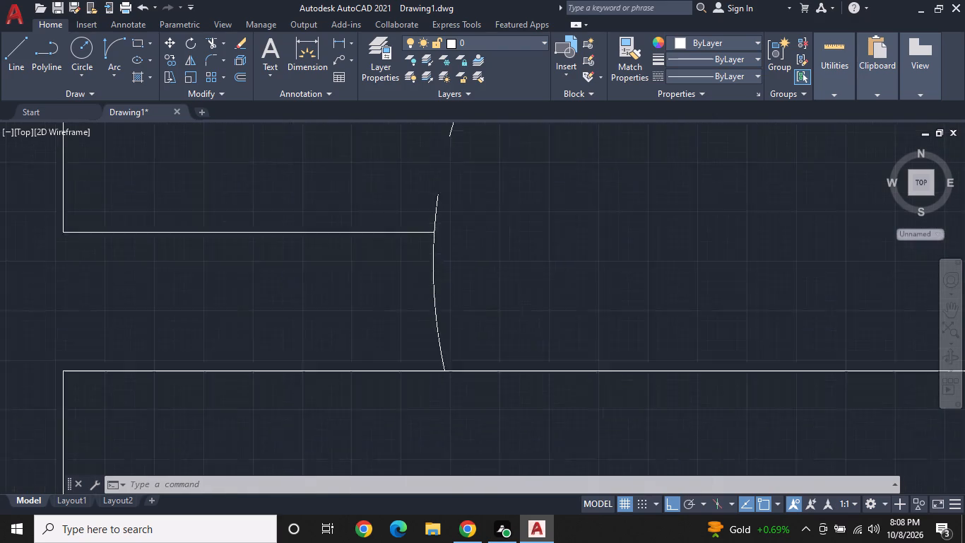
pyautogui.scroll(-8, 442, 241)
pyautogui.moveTo(508, 268); pyautogui.dragTo(352, 182, button='middle')
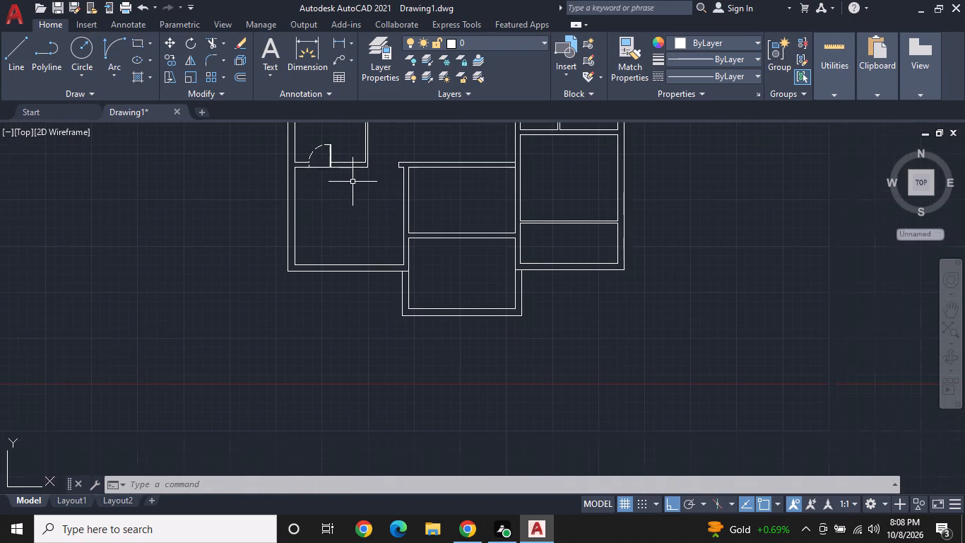
# Draw a 3' horizontal line leftward from the upper corner of the wall end across the opening beside the lower small room.
pyautogui.scroll(1, 424, 204)
pyautogui.moveTo(372, 189); pyautogui.dragTo(595, 375, button='middle')
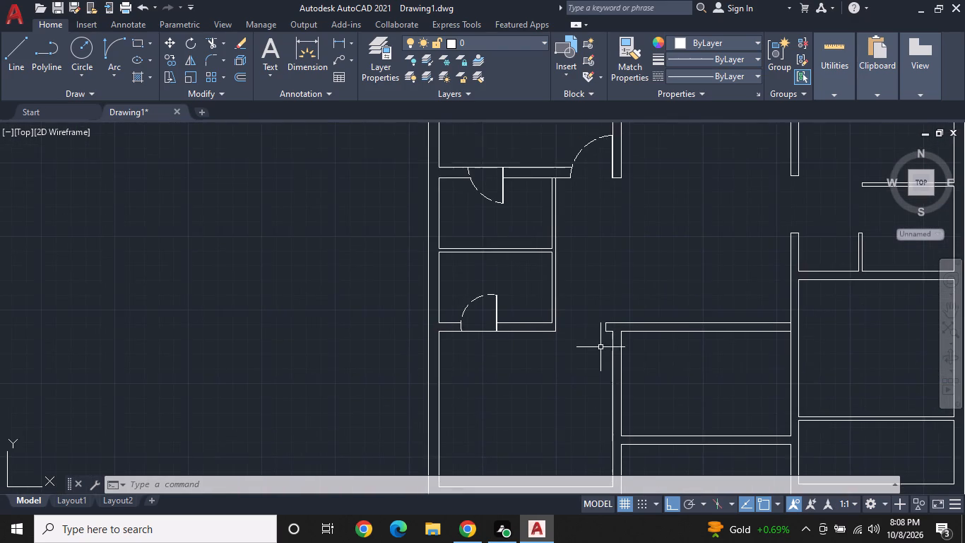
pyautogui.scroll(1, 602, 341)
pyautogui.press('Escape')
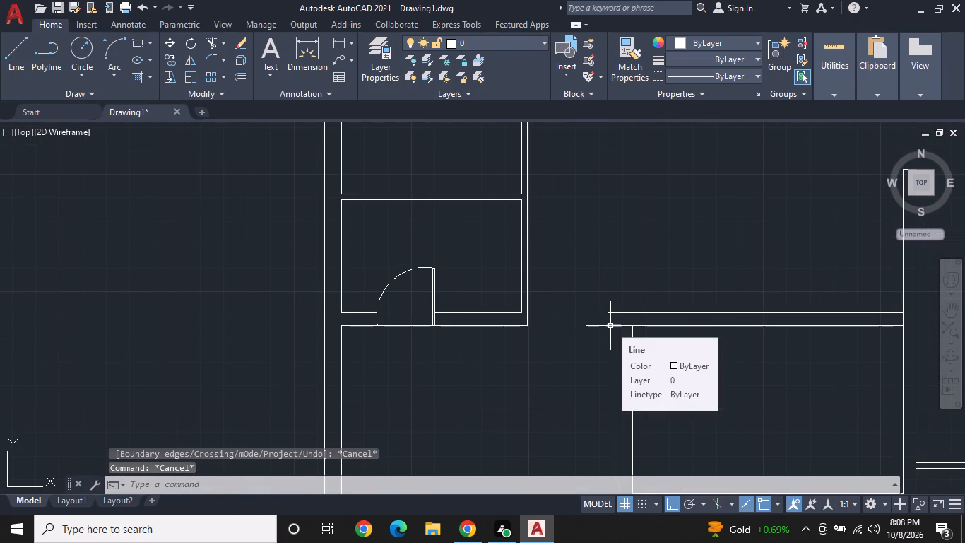
pyautogui.scroll(1, 610, 326)
pyautogui.write('L')
pyautogui.press('space')
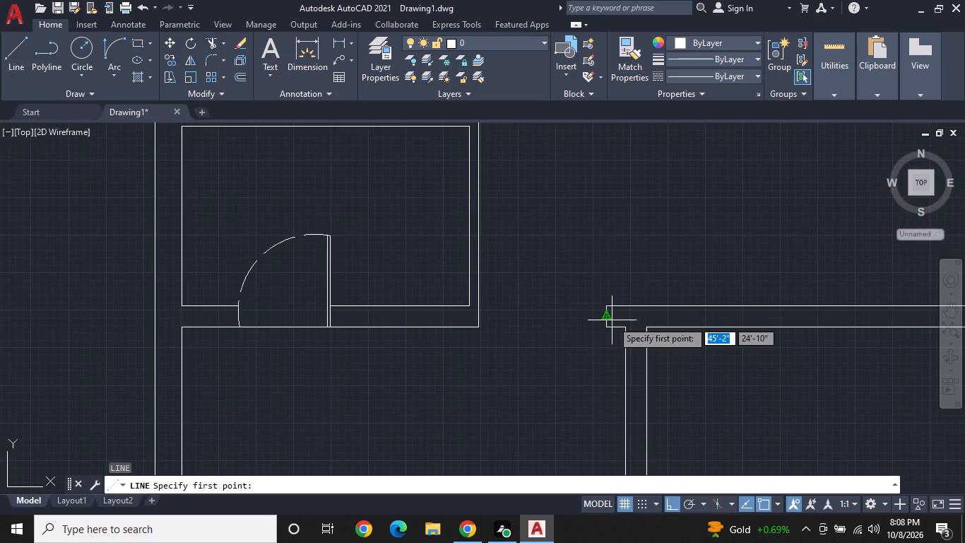
pyautogui.click(610, 305)
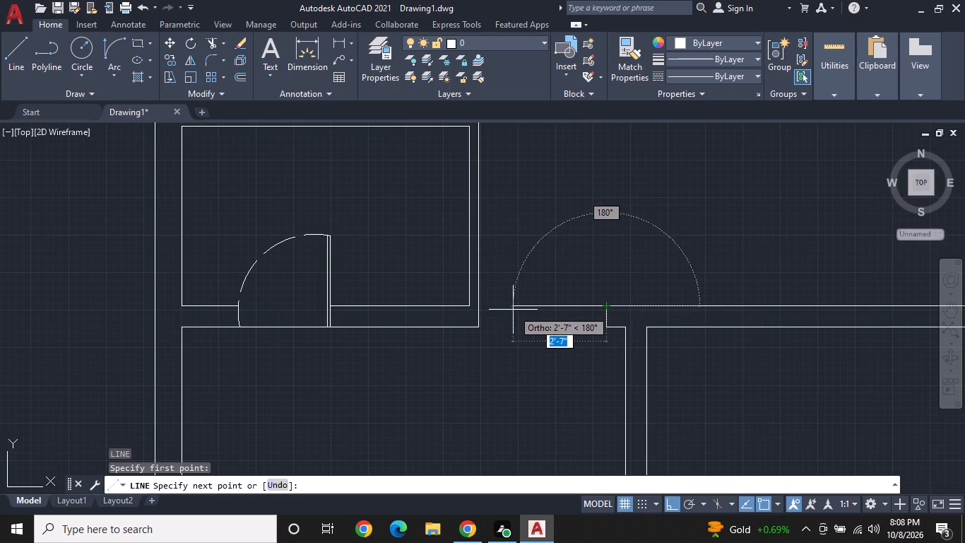
pyautogui.write("3'")
pyautogui.press('Return')
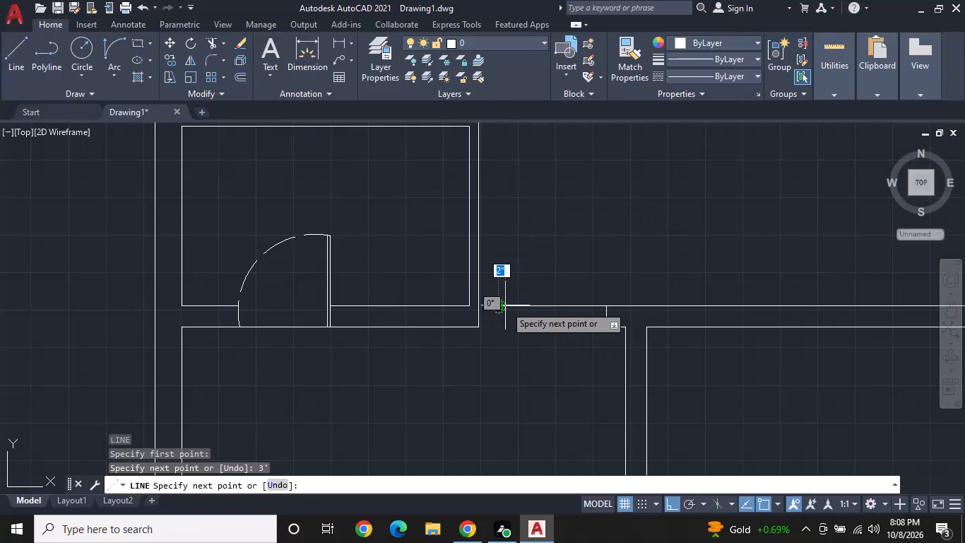
pyautogui.press('space')
# Draw a vertical door leaf line 3' down from the same upper corner of the wall end.
pyautogui.press('space')
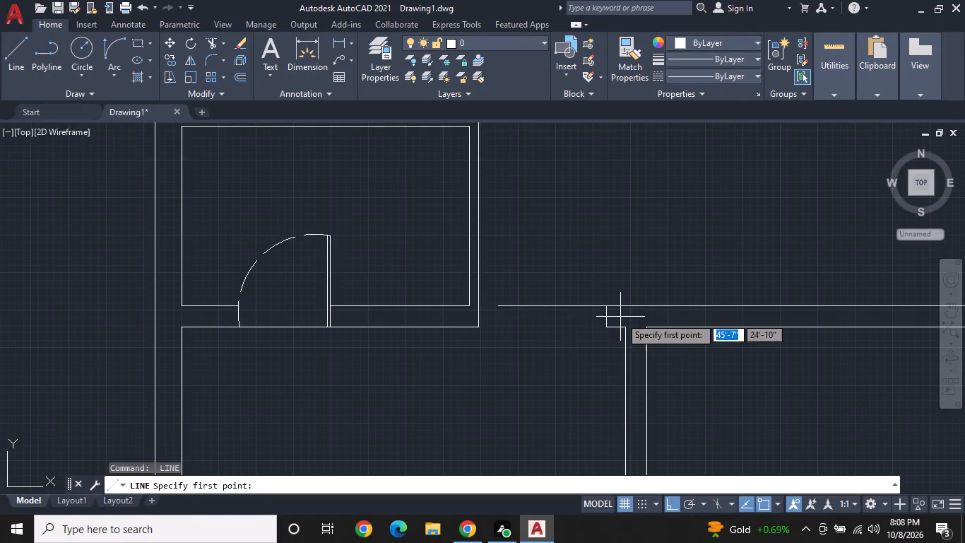
pyautogui.click(606, 307)
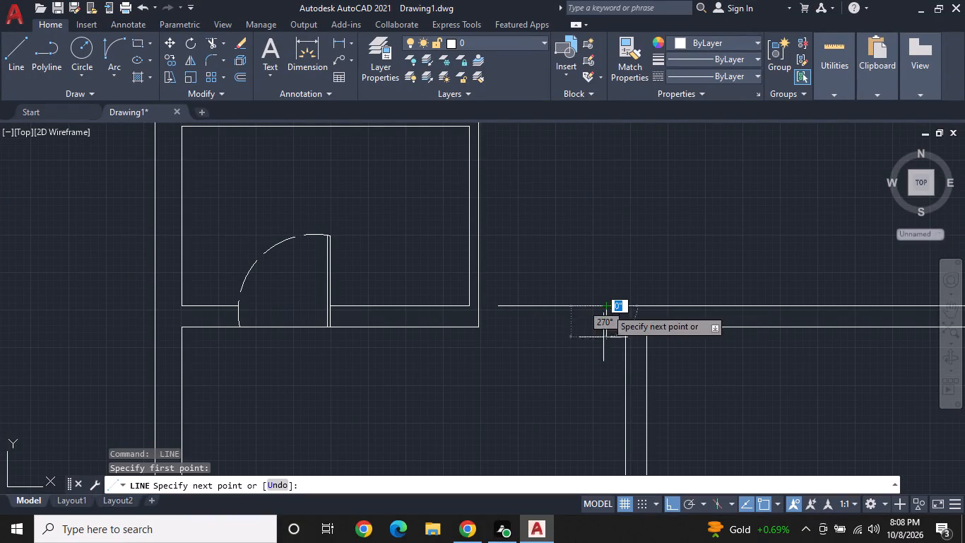
pyautogui.click(587, 414)
pyautogui.press('space')
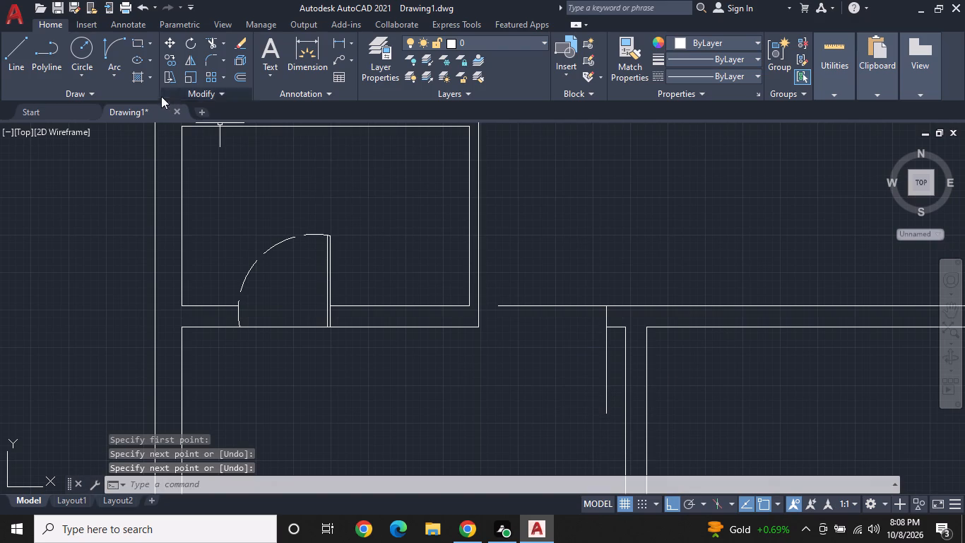
# Draw a Start, End, Direction arc from the new leaf line's lower end to the left end of the 3' horizontal line.
pyautogui.click(108, 47)
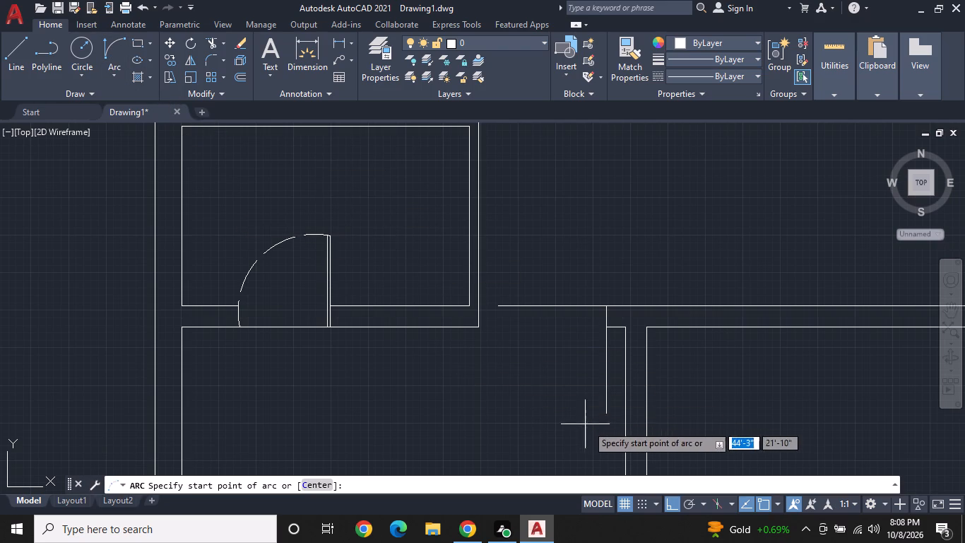
pyautogui.click(602, 414)
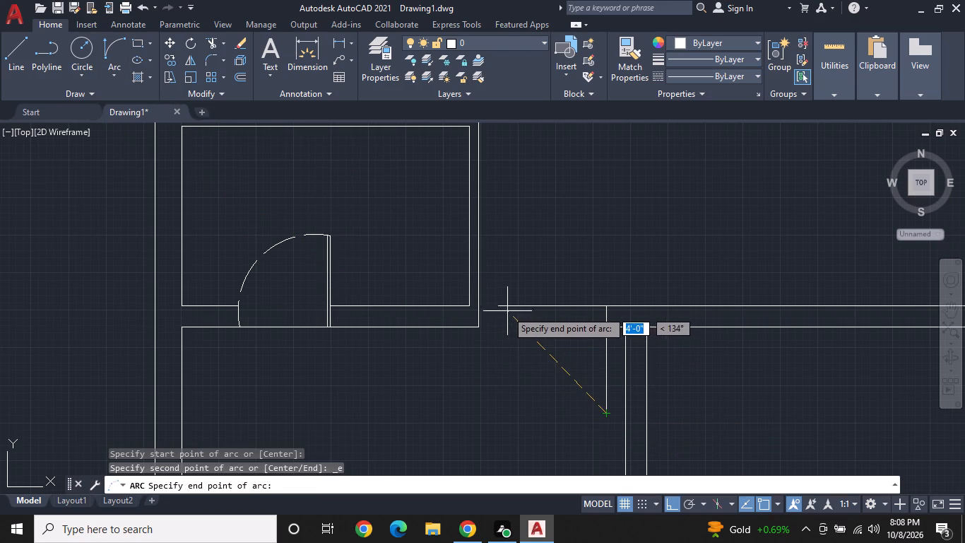
pyautogui.click(495, 305)
pyautogui.click(479, 400)
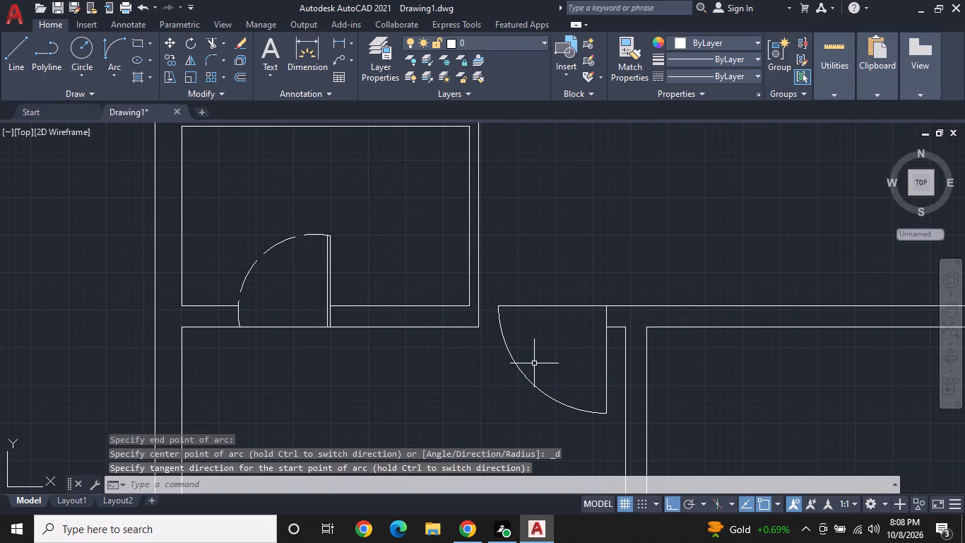
# Set the new 3' door's swing arc linetype to ACAD_ISO02W100, matching the other door arcs.
pyautogui.click(525, 378)
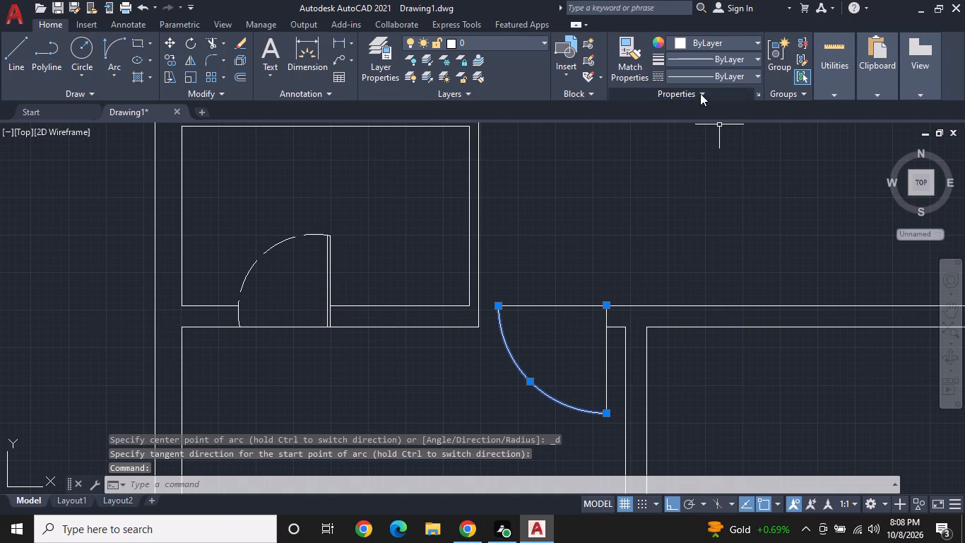
pyautogui.doubleClick(708, 78)
pyautogui.doubleClick(711, 73)
pyautogui.click(714, 74)
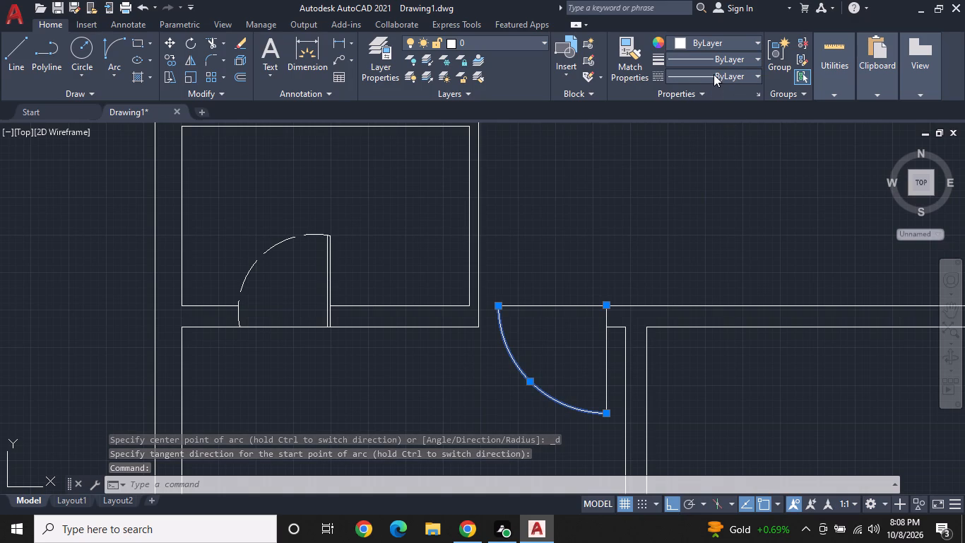
pyautogui.click(714, 128)
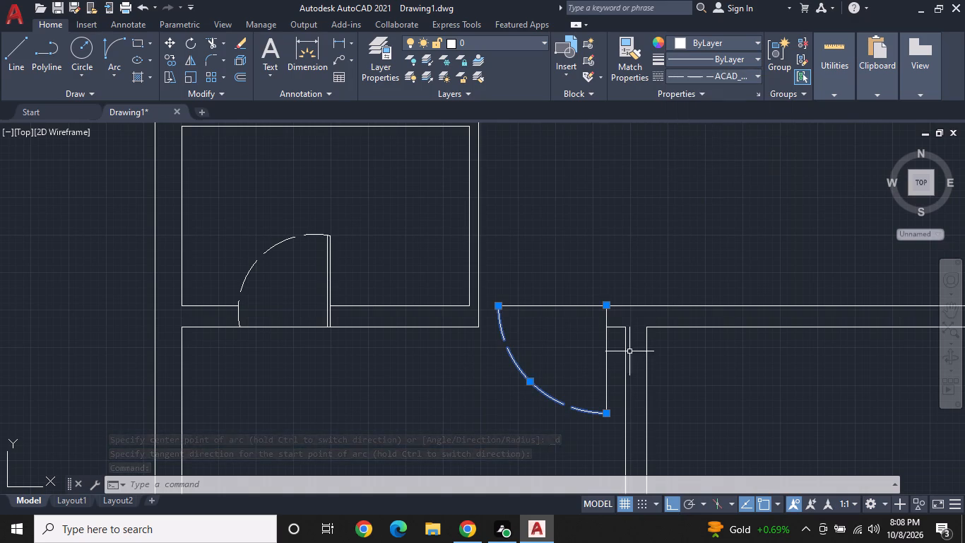
pyautogui.press('space')
# Offset the new 3' door leaf line 1" toward its swing arc.
pyautogui.click(243, 73)
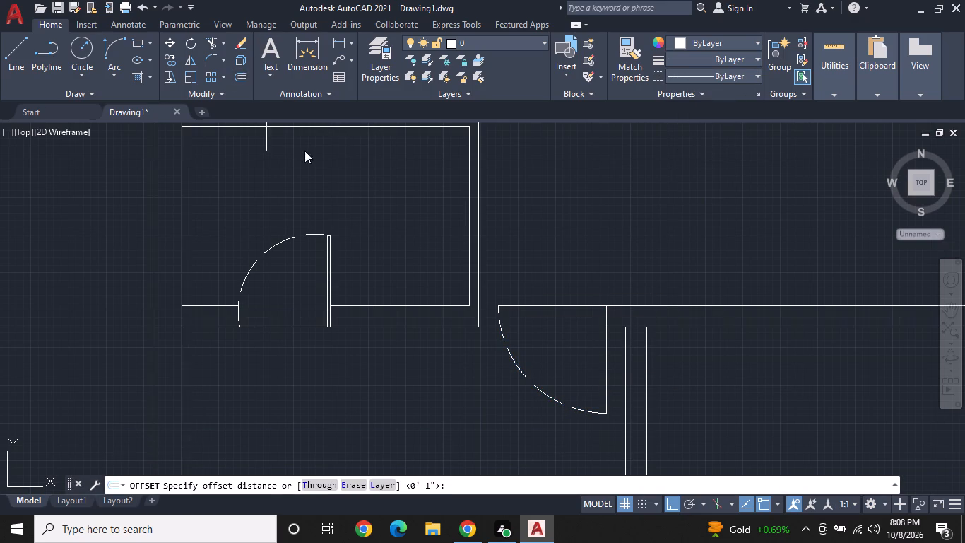
pyautogui.press('space')
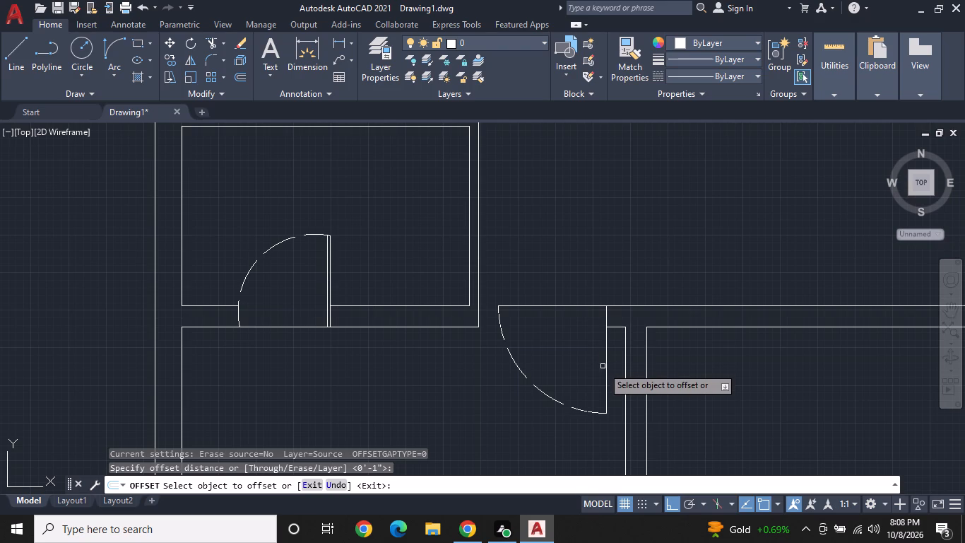
pyautogui.click(605, 370)
pyautogui.click(542, 363)
pyautogui.moveTo(557, 327); pyautogui.dragTo(570, 303, button='middle')
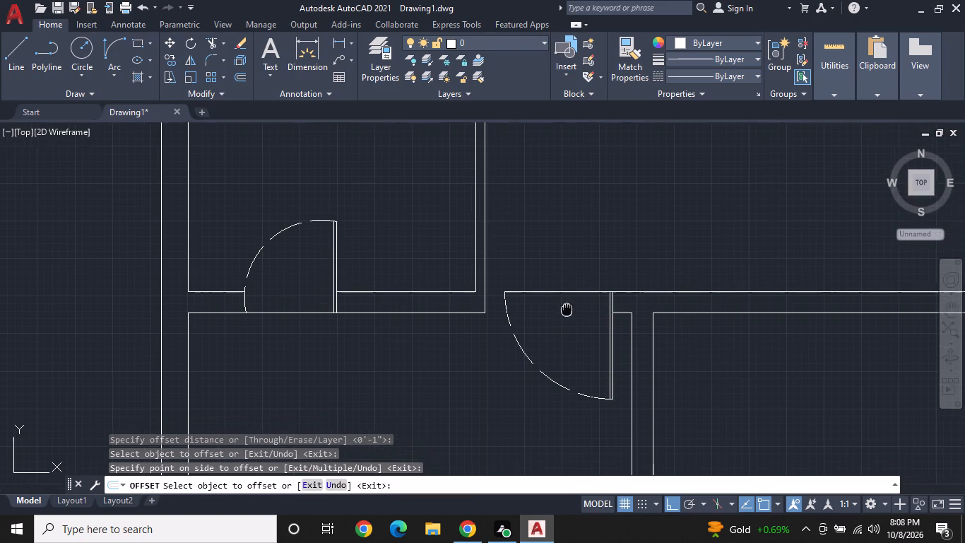
# Extend the upper and lower horizontal wall lines beside the small room's corner to the new 3' door's swing arc.
pyautogui.moveTo(570, 303); pyautogui.dragTo(584, 296, button='middle')
pyautogui.press('Escape')
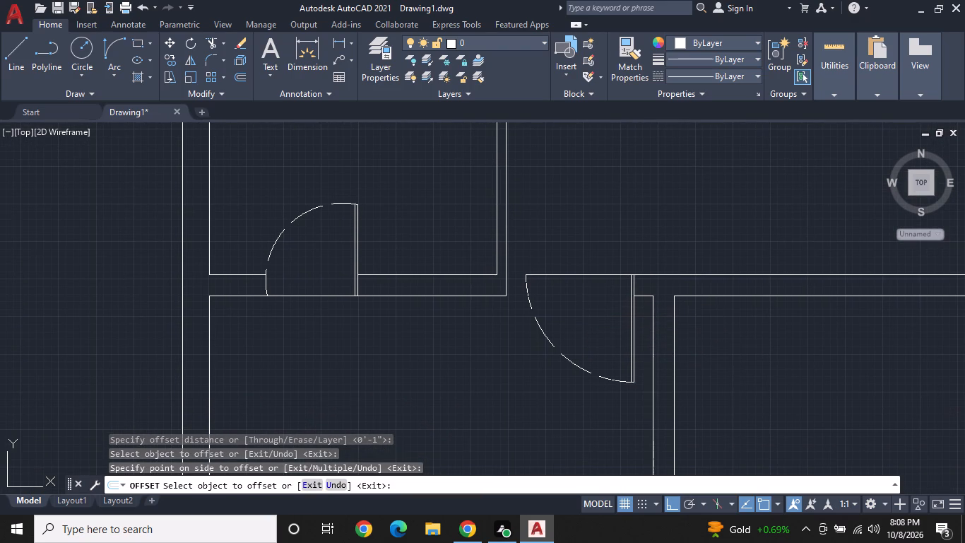
pyautogui.press('Escape')
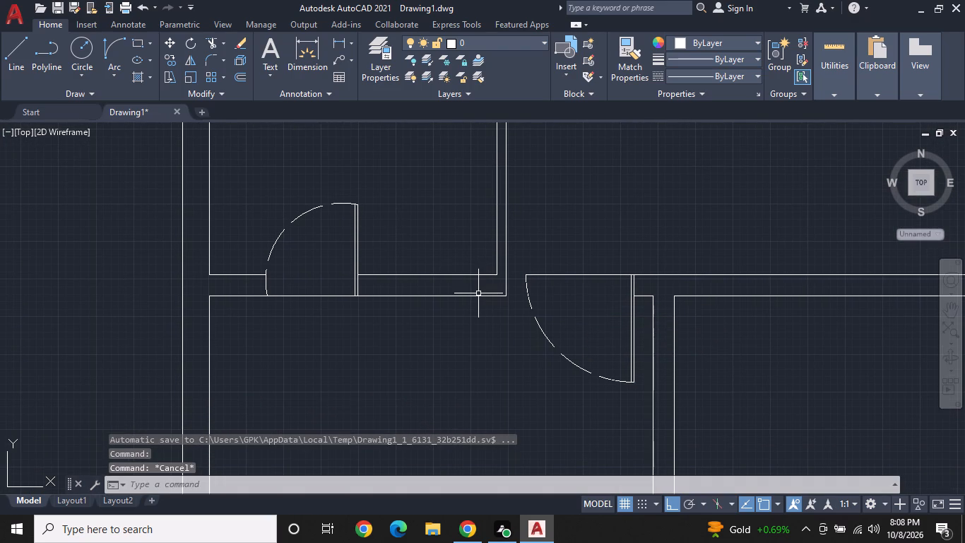
pyautogui.press('e')
pyautogui.write('X')
pyautogui.press('space')
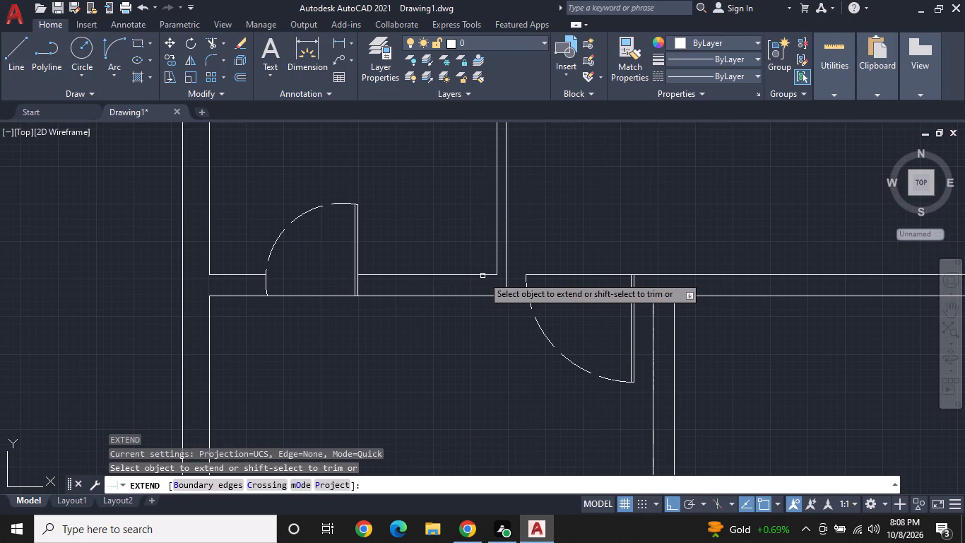
pyautogui.doubleClick(482, 276)
pyautogui.click(490, 274)
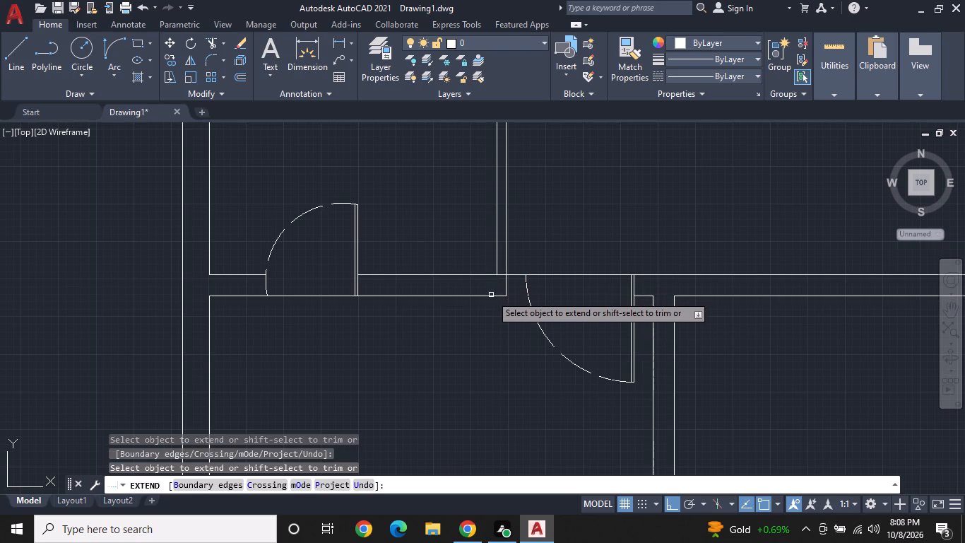
pyautogui.click(491, 296)
pyautogui.press('Escape')
# Trim the leftover vertical and horizontal line pieces where the small room's vertical wall meets the extended horizontal wall.
pyautogui.scroll(1, 524, 286)
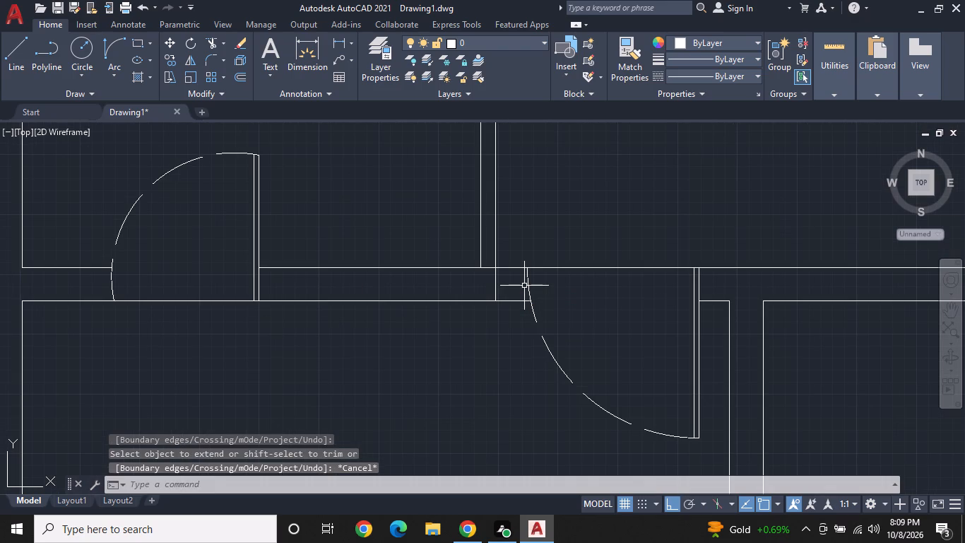
pyautogui.write('TR')
pyautogui.press('space')
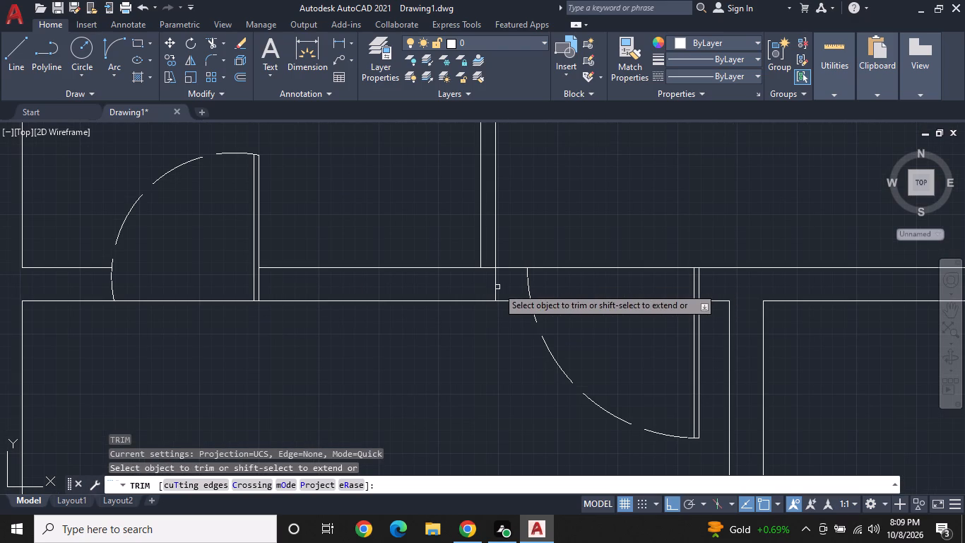
pyautogui.click(497, 287)
pyautogui.click(490, 289)
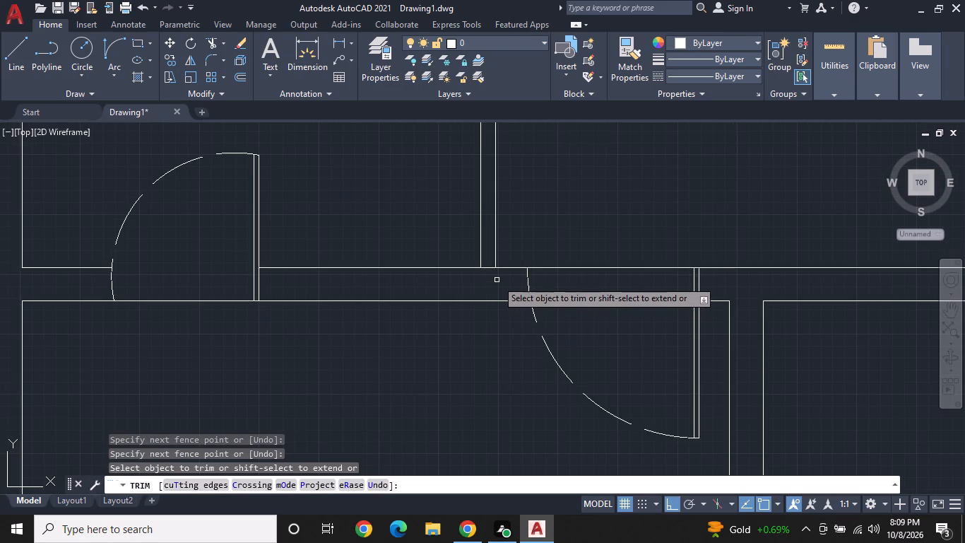
pyautogui.scroll(1, 481, 264)
pyautogui.moveTo(497, 272); pyautogui.dragTo(499, 281)
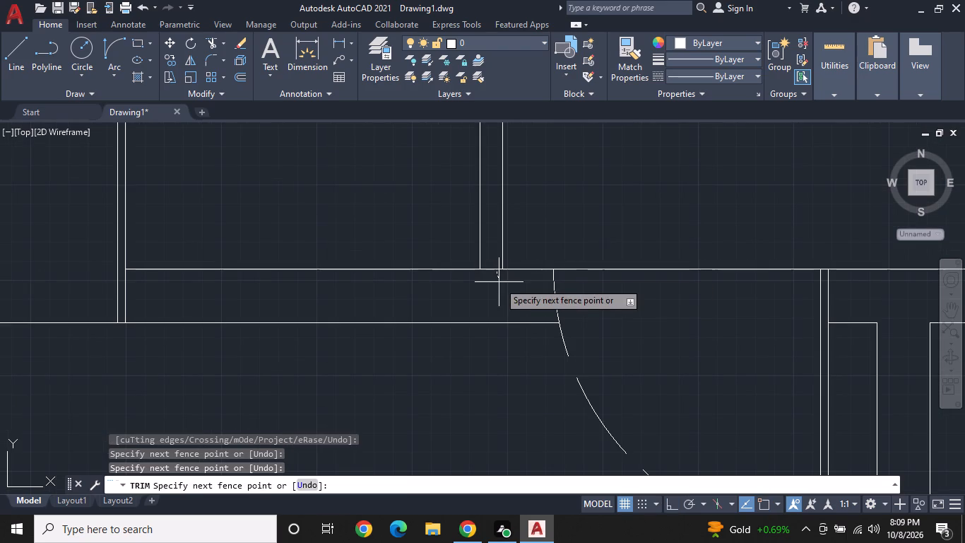
pyautogui.click(493, 255)
pyautogui.press('Escape')
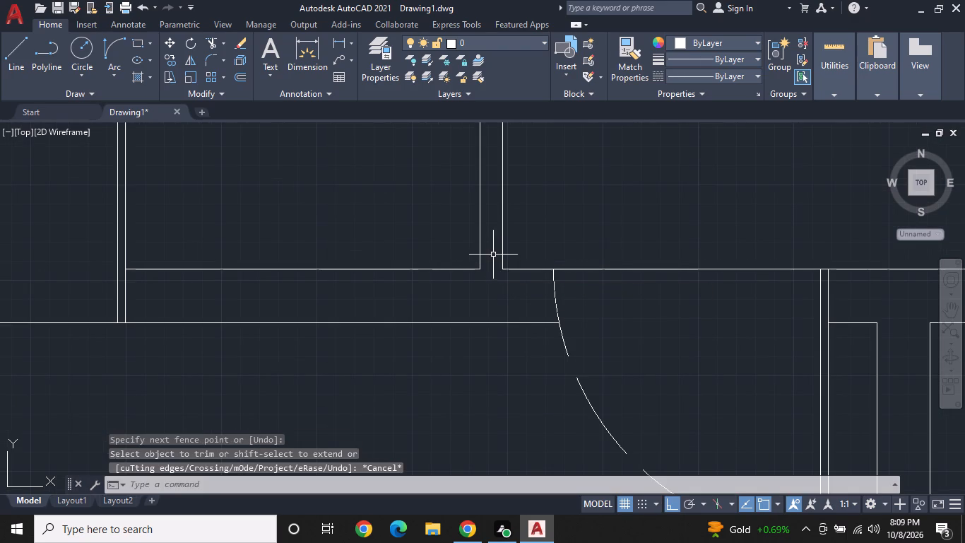
# Draw a short vertical line across the horizontal wall above the middle room, near the middle of its length.
pyautogui.scroll(-2, 493, 270)
pyautogui.moveTo(487, 296); pyautogui.dragTo(367, 257, button='middle')
pyautogui.scroll(-1, 367, 257)
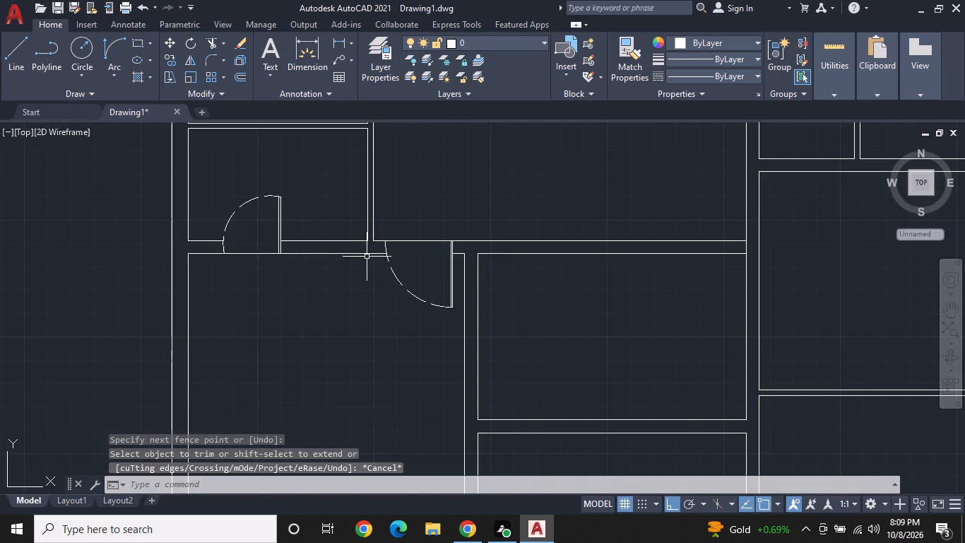
pyautogui.scroll(-1, 504, 281)
pyautogui.moveTo(519, 286); pyautogui.dragTo(407, 278, button='middle')
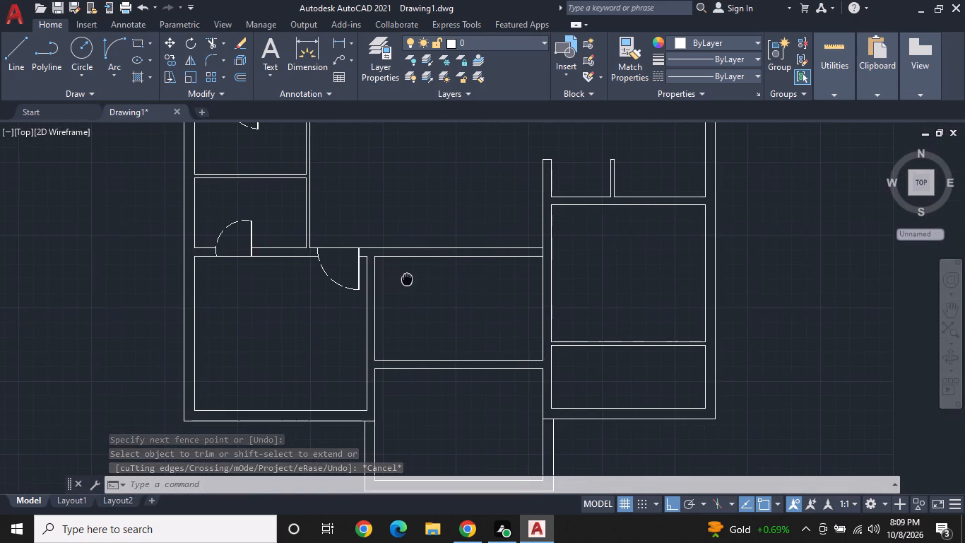
pyautogui.moveTo(407, 278); pyautogui.dragTo(407, 277, button='middle')
pyautogui.scroll(1, 407, 277)
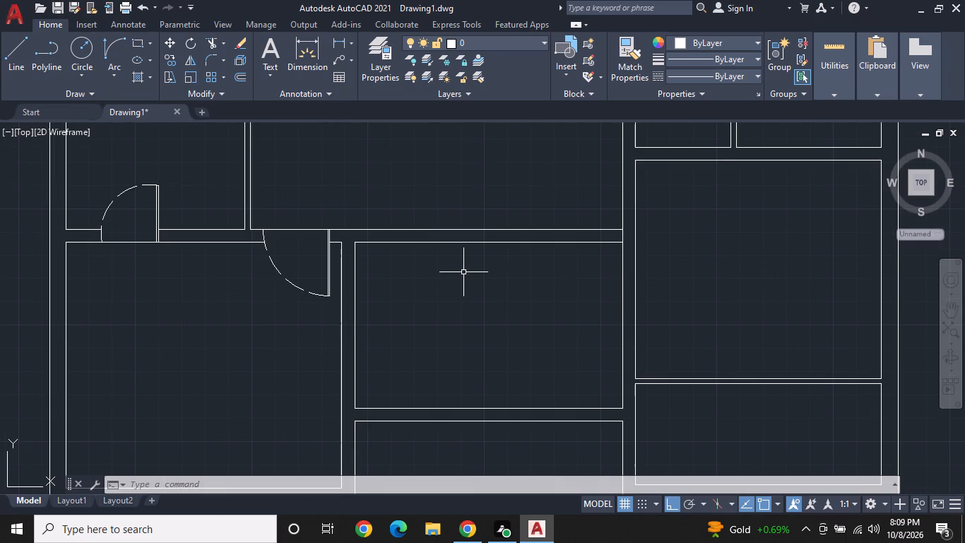
pyautogui.write('L')
pyautogui.press('space')
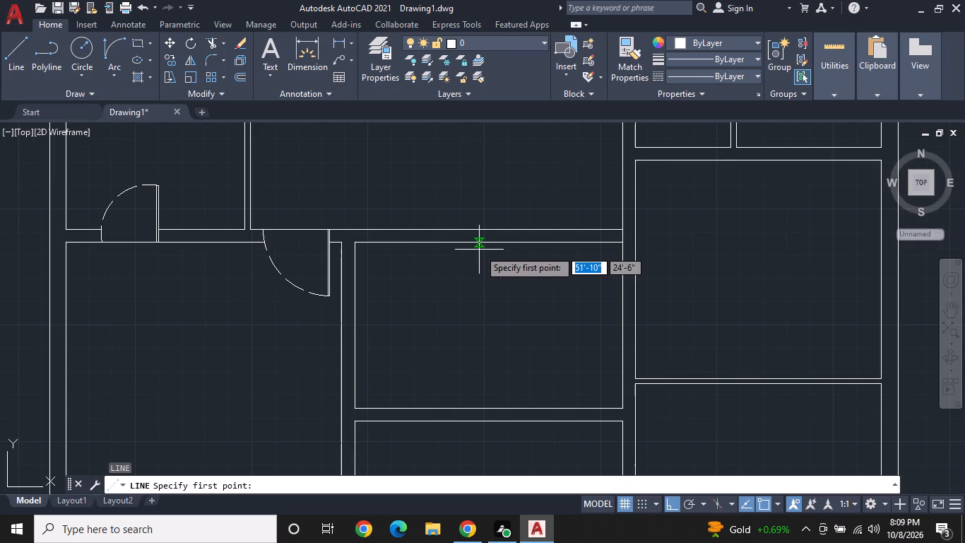
pyautogui.click(479, 250)
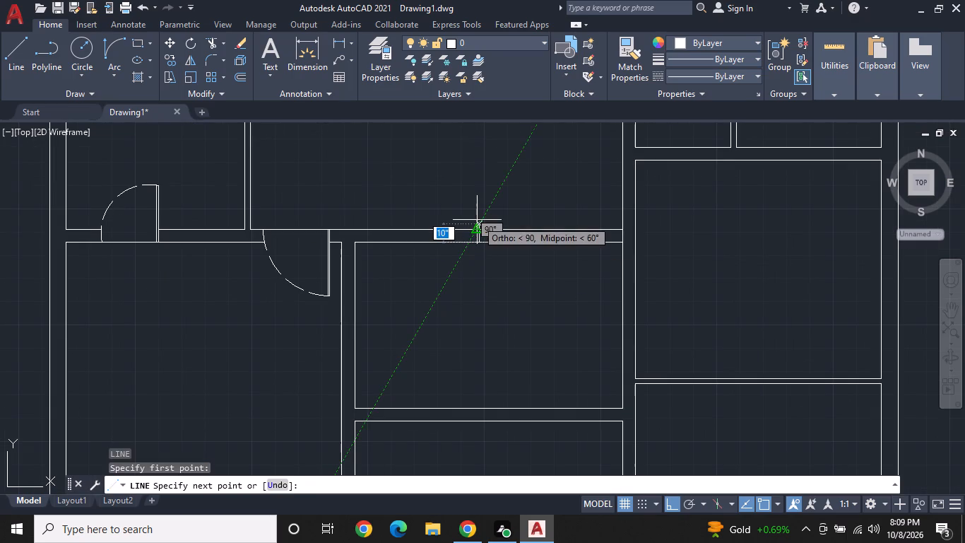
pyautogui.click(480, 223)
pyautogui.press('space')
pyautogui.press('Escape')
# Trim the part of the new vertical line that projects above the horizontal wall's upper line.
pyautogui.scroll(2, 470, 228)
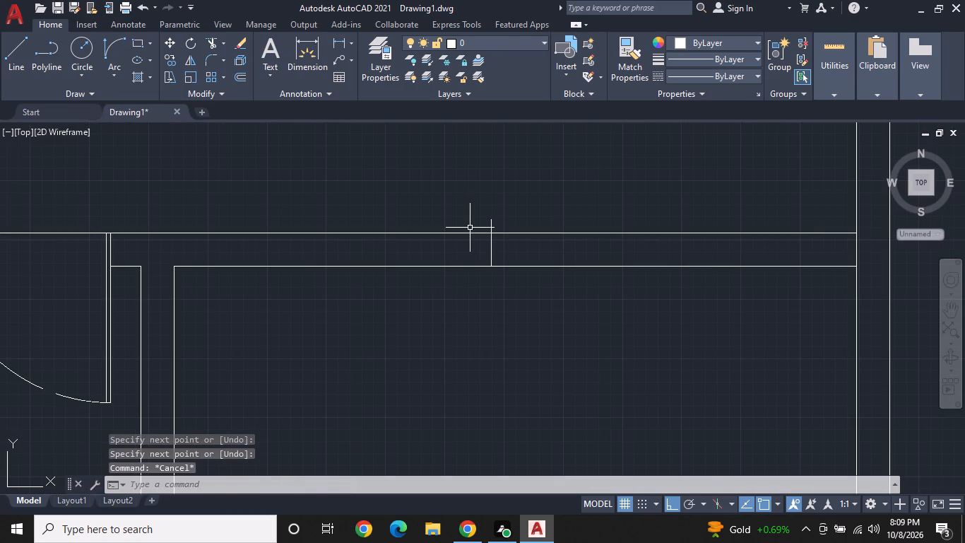
pyautogui.write('TR')
pyautogui.press('space')
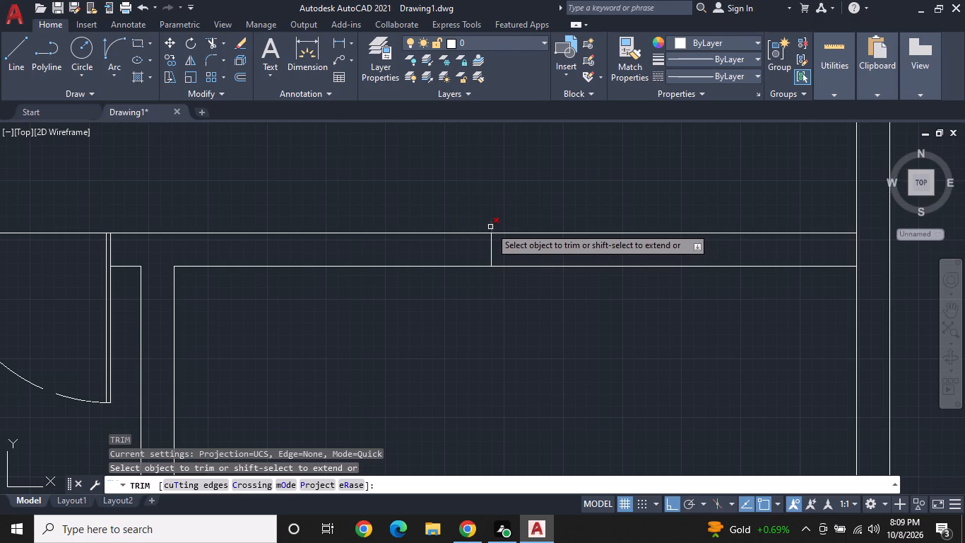
pyautogui.click(490, 227)
pyautogui.press('Escape')
# Trim both horizontal wall lines between the new vertical line and the vertical wall to its east.
pyautogui.scroll(-1, 507, 223)
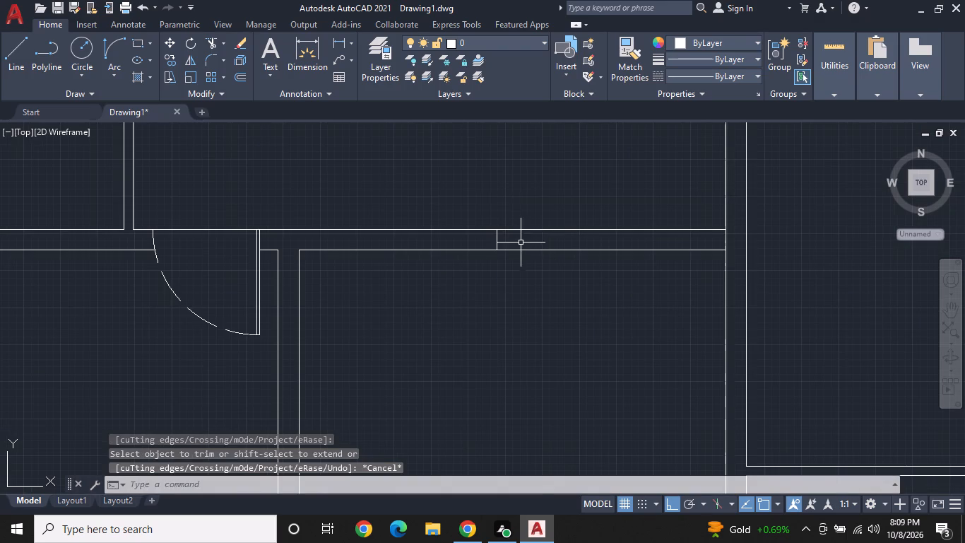
pyautogui.press('space')
pyautogui.click(542, 230)
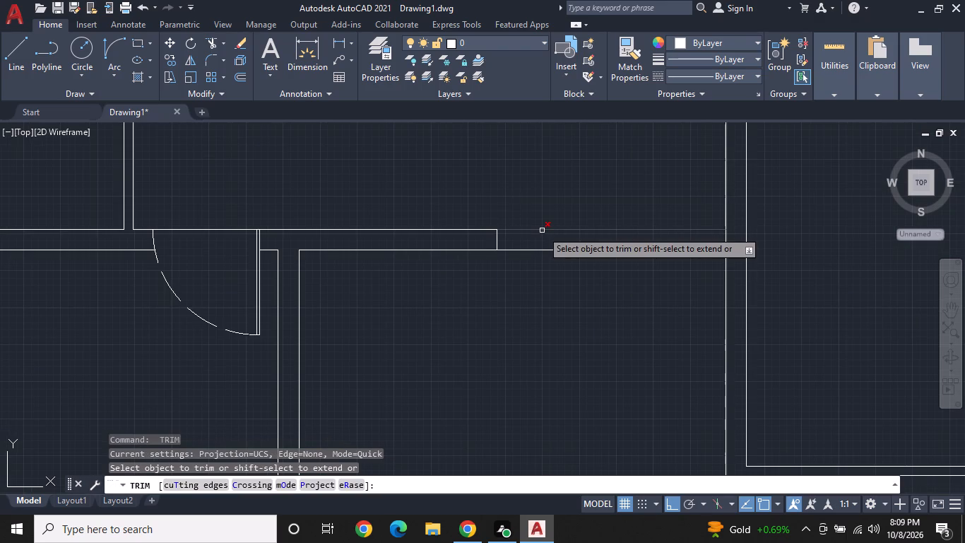
pyautogui.click(542, 246)
pyautogui.click(547, 266)
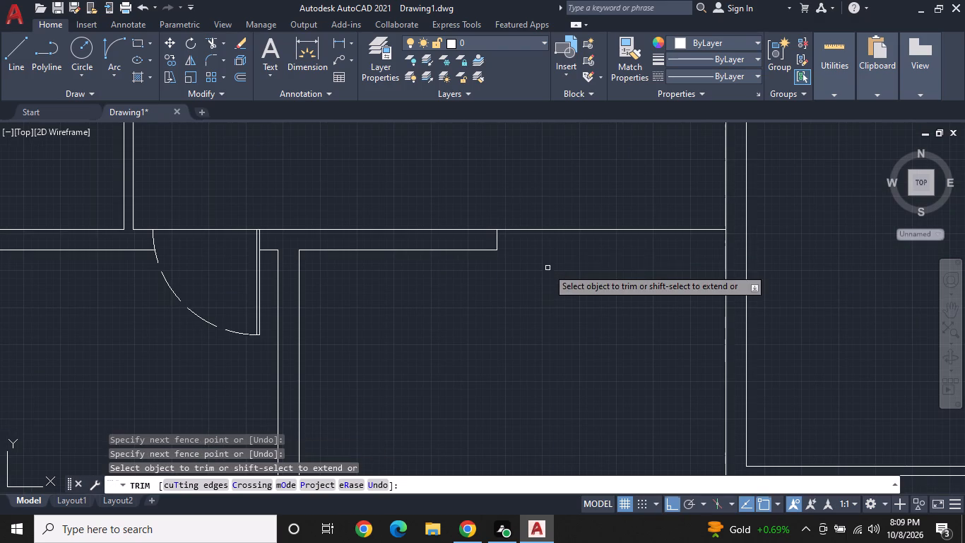
pyautogui.click(552, 230)
pyautogui.press('Escape')
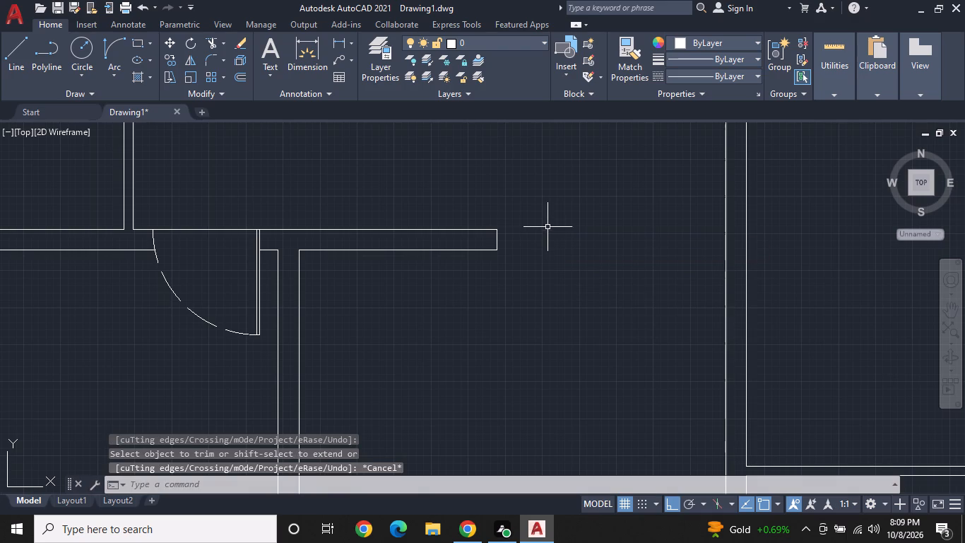
# Draw a horizontal line from the upper corner of the cut wall end to the near face of the vertical wall.
pyautogui.click(16, 43)
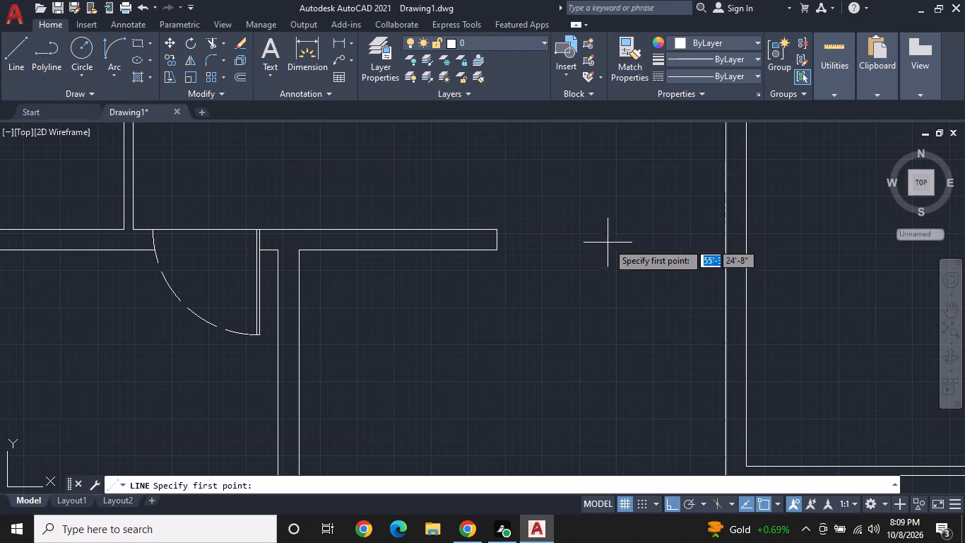
pyautogui.click(502, 229)
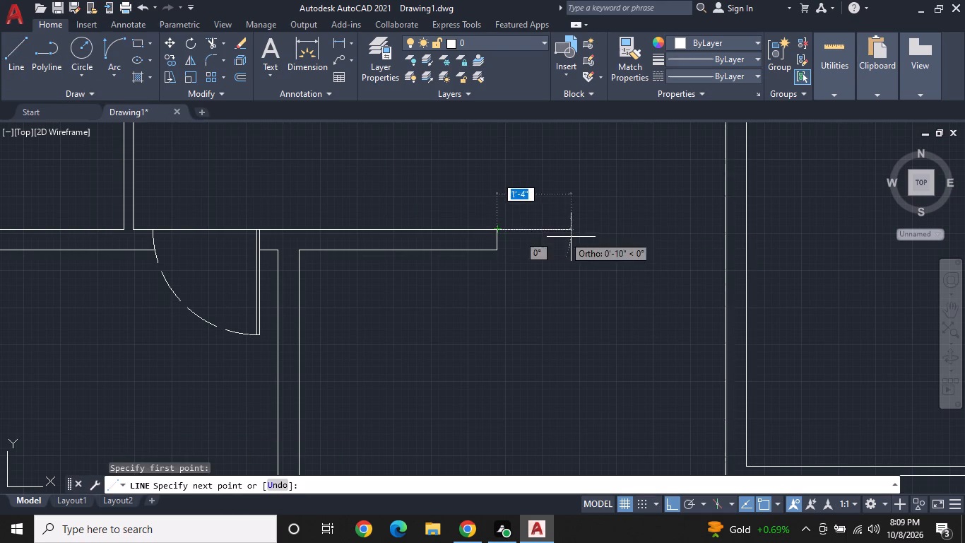
pyautogui.click(727, 232)
pyautogui.press('space')
# Draw connected lines across the vertical wall below the horizontal line, continuing 2' into the east room, and 4'-2" up to its top wall.
pyautogui.moveTo(646, 274); pyautogui.dragTo(645, 274, button='middle')
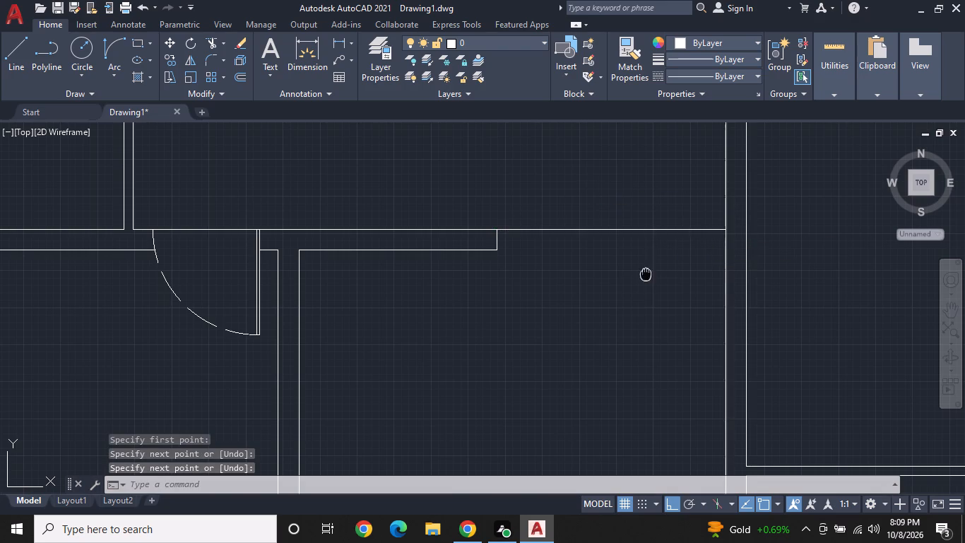
pyautogui.moveTo(645, 274); pyautogui.dragTo(480, 192, button='middle')
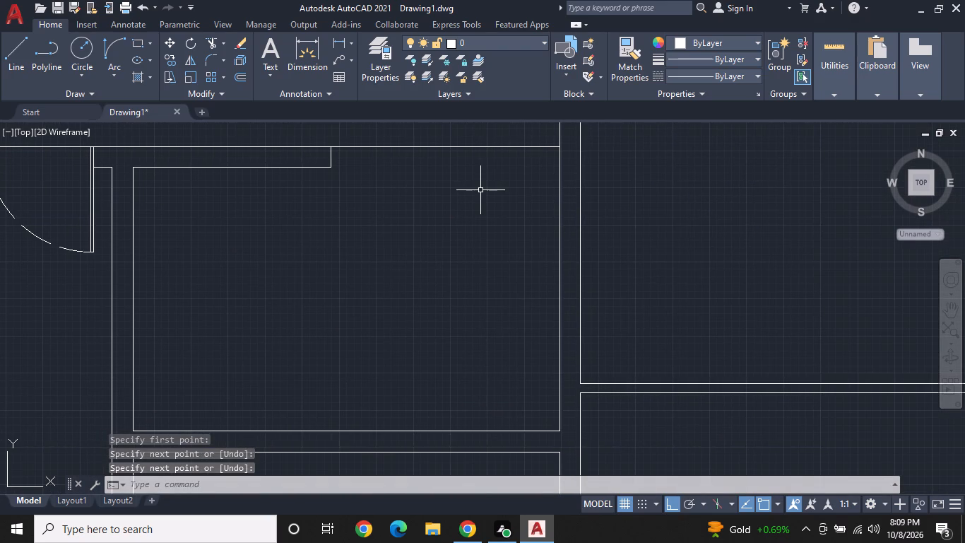
pyautogui.moveTo(497, 210); pyautogui.dragTo(511, 250, button='middle')
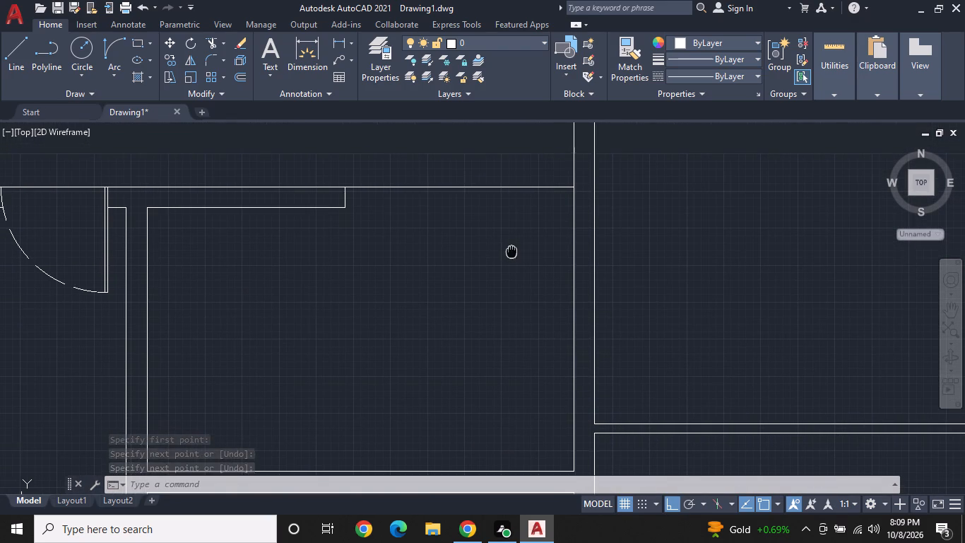
pyautogui.moveTo(511, 250); pyautogui.dragTo(512, 250, button='middle')
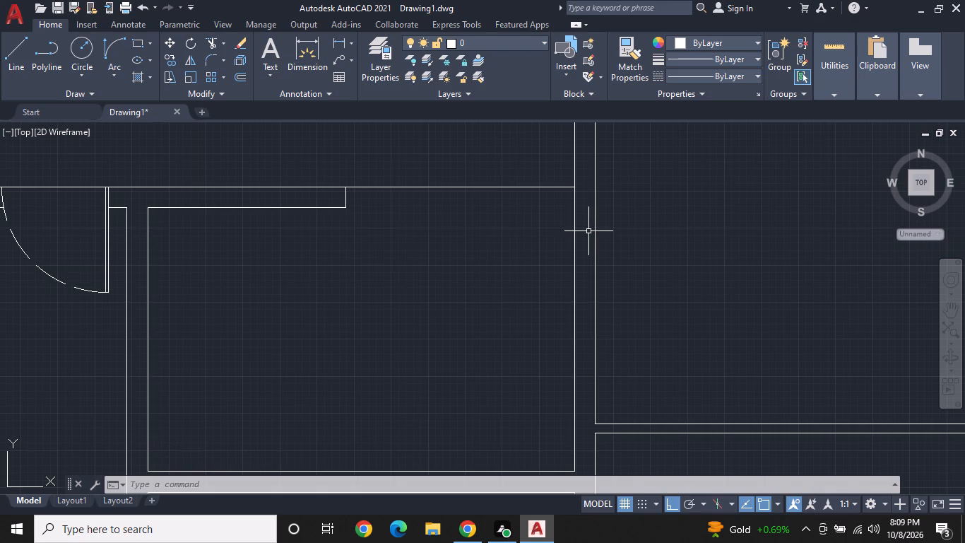
pyautogui.press('space')
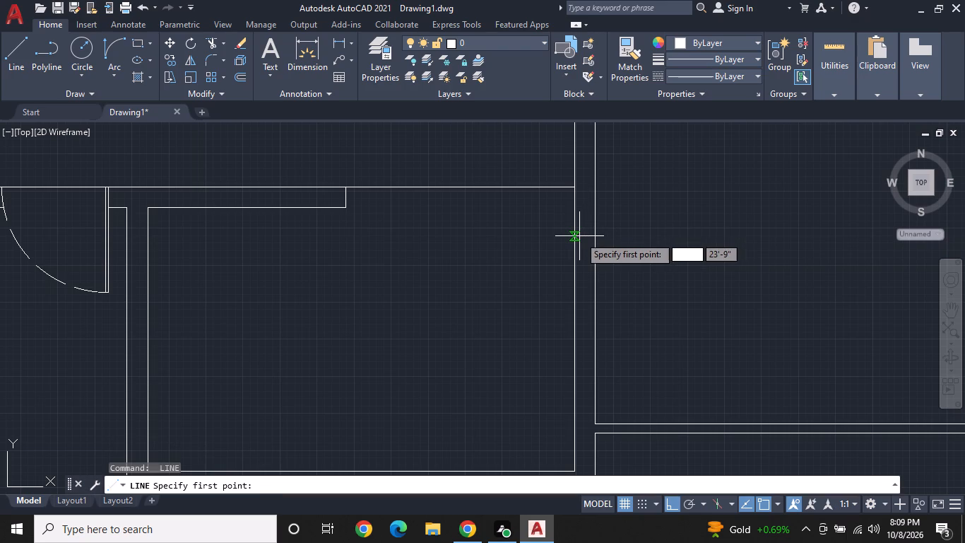
pyautogui.click(574, 224)
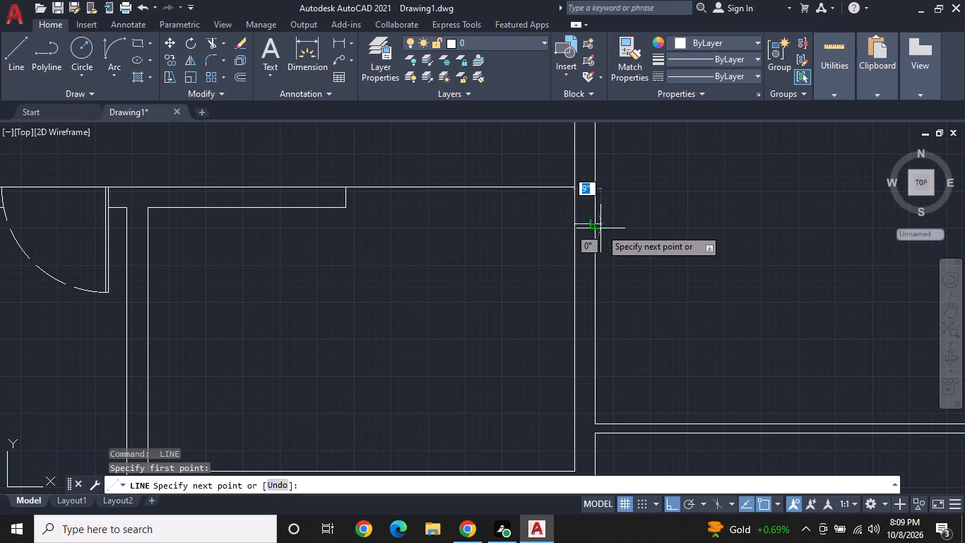
pyautogui.click(598, 223)
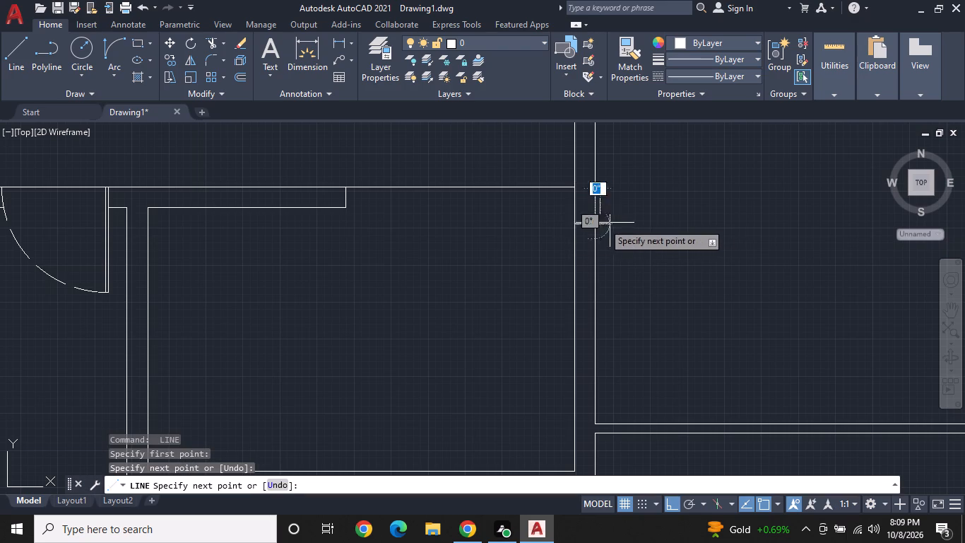
pyautogui.moveTo(629, 220); pyautogui.dragTo(552, 286, button='middle')
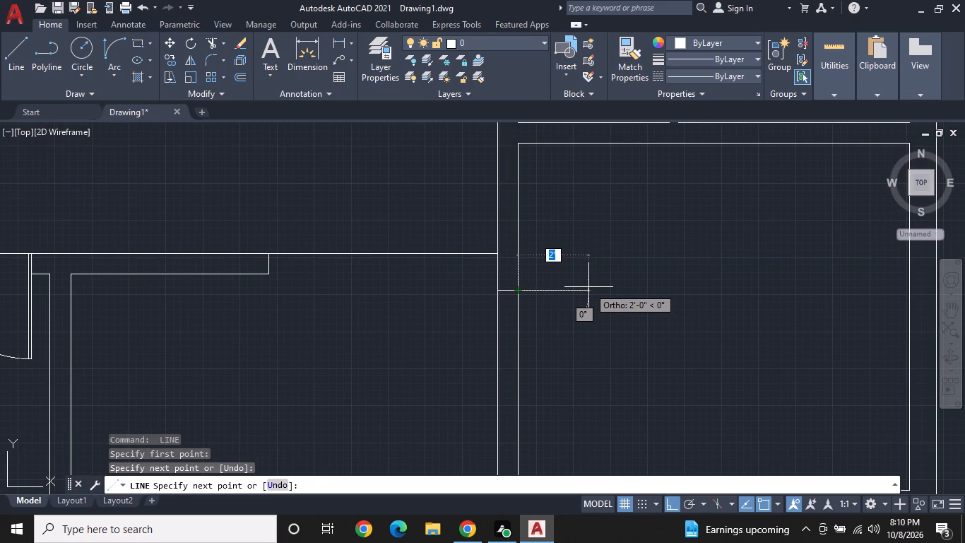
pyautogui.click(588, 287)
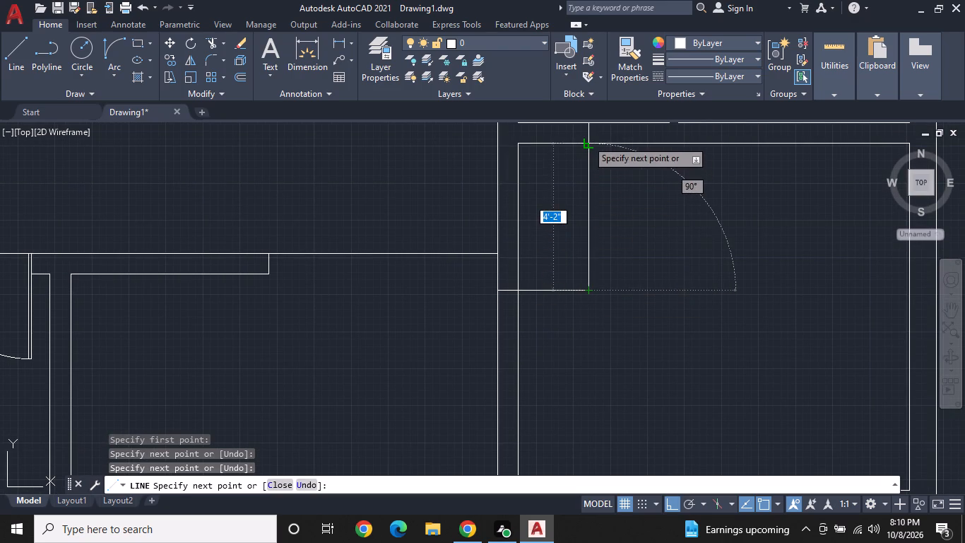
pyautogui.click(587, 141)
pyautogui.press('space')
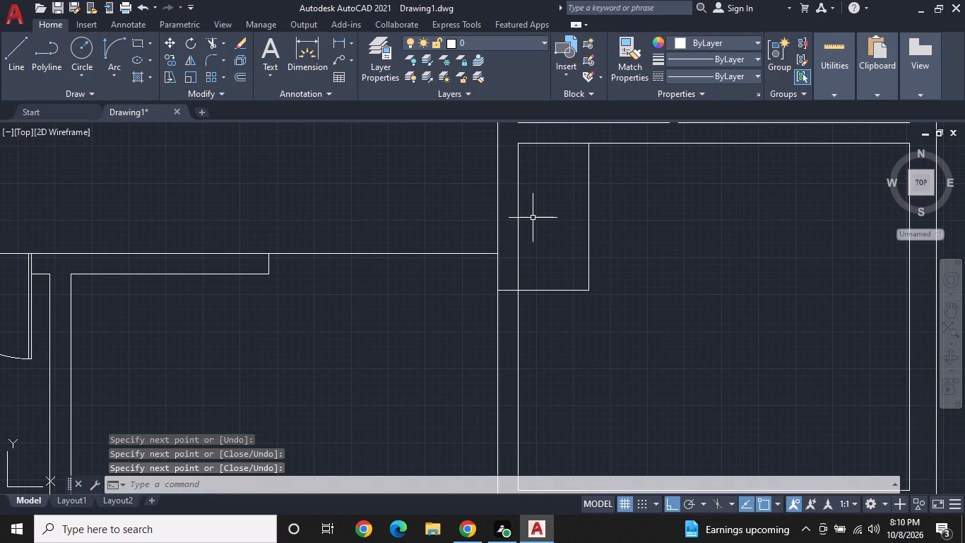
# Trim the vertical wall's east line between the east room's top wall and the bottom of the new rectangle.
pyautogui.write('TR')
pyautogui.press('space')
pyautogui.click(516, 226)
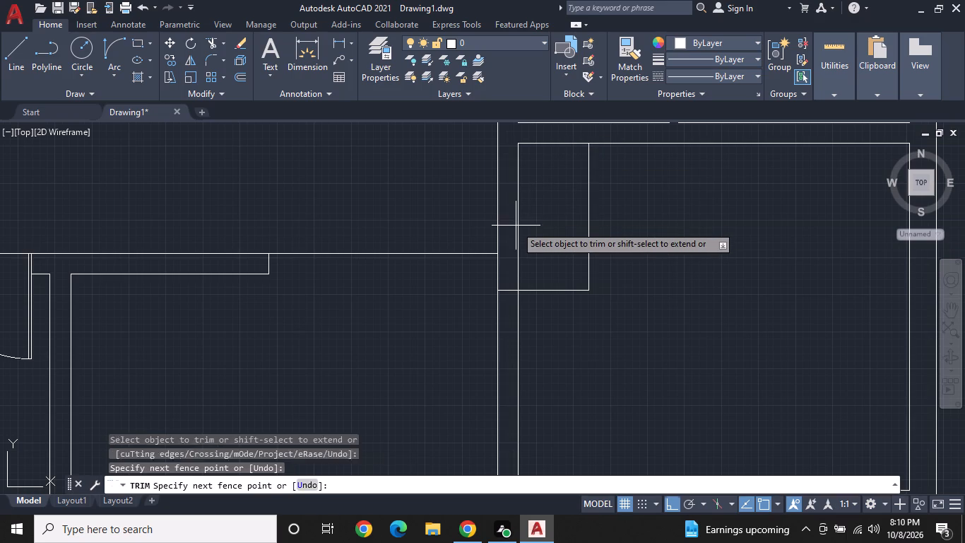
pyautogui.moveTo(581, 249); pyautogui.dragTo(599, 288, button='middle')
pyautogui.press('Escape')
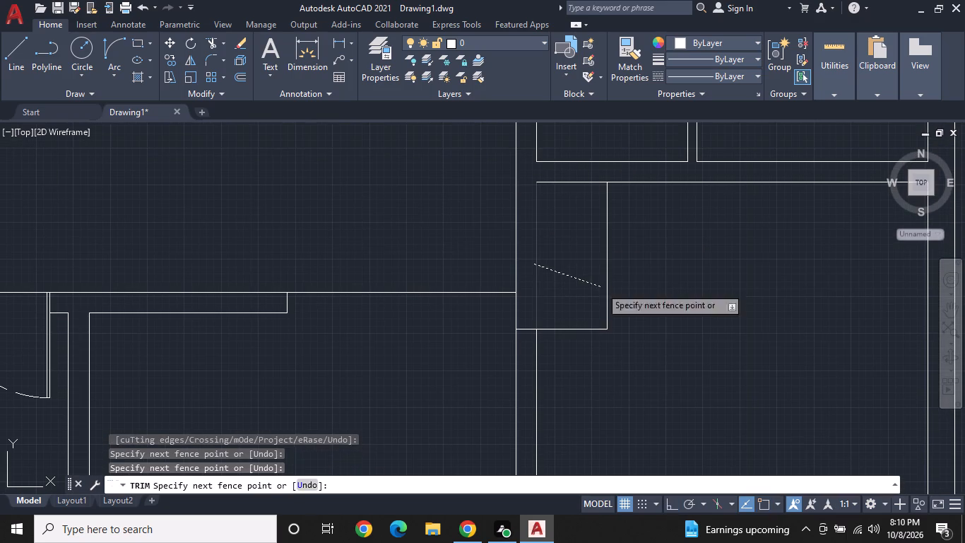
pyautogui.press('space')
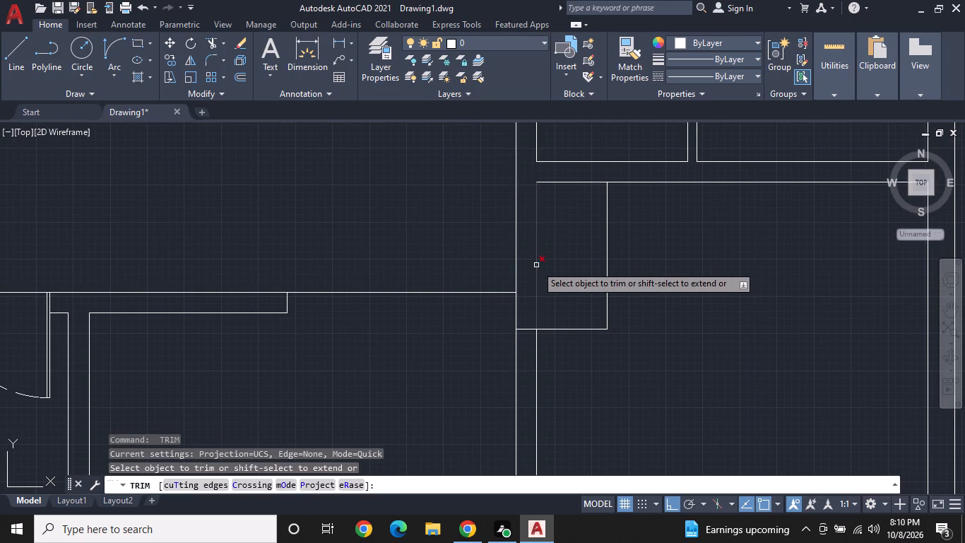
pyautogui.click(535, 265)
pyautogui.moveTo(567, 272); pyautogui.dragTo(586, 313, button='middle')
pyautogui.middleClick(586, 313)
pyautogui.press('Escape')
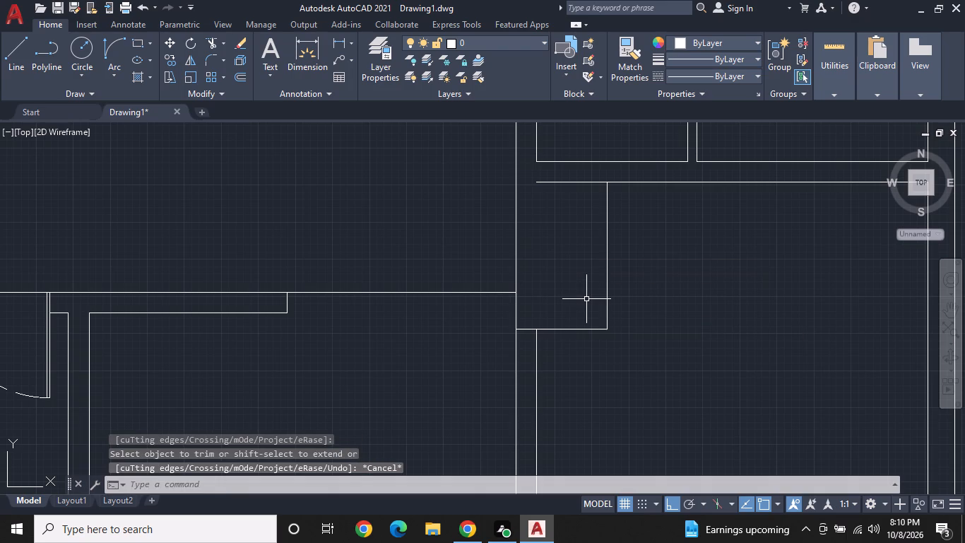
# Extend the east room's top wall line west to the vertical wall's far face.
pyautogui.press('e')
pyautogui.press('x')
pyautogui.press('space')
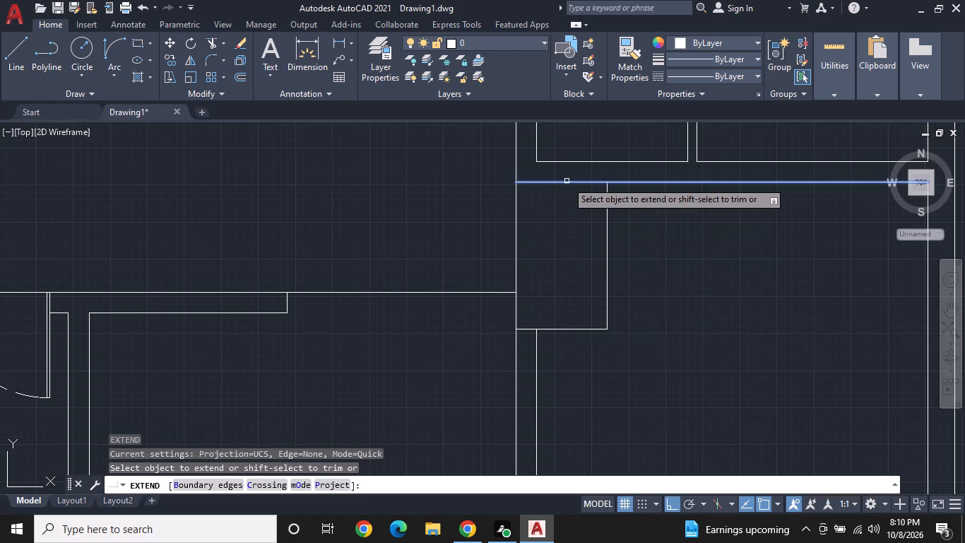
pyautogui.click(567, 181)
pyautogui.press('Escape')
pyautogui.scroll(-1, 558, 257)
pyautogui.moveTo(560, 276); pyautogui.dragTo(631, 301, button='middle')
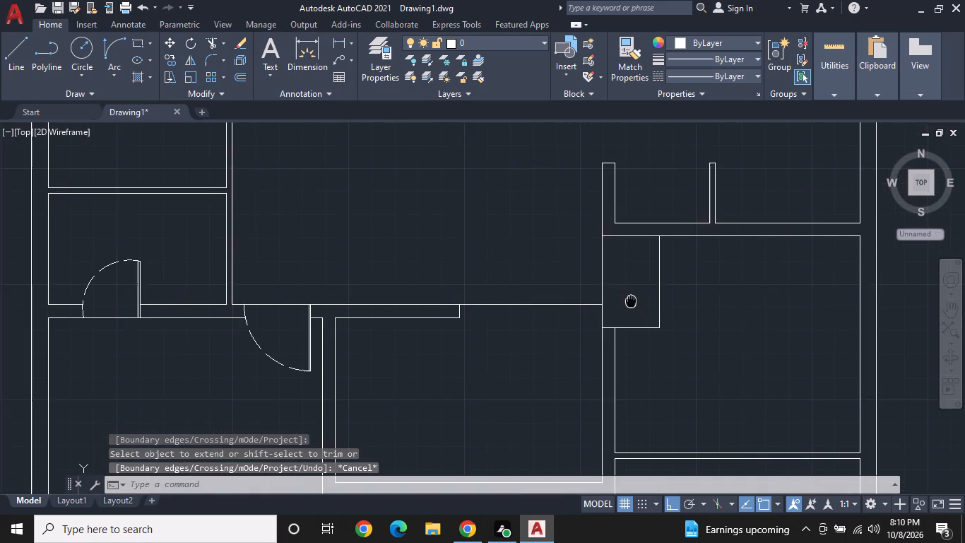
pyautogui.moveTo(631, 301); pyautogui.dragTo(632, 297, button='middle')
pyautogui.moveTo(634, 290); pyautogui.dragTo(634, 274, button='middle')
pyautogui.press('Escape')
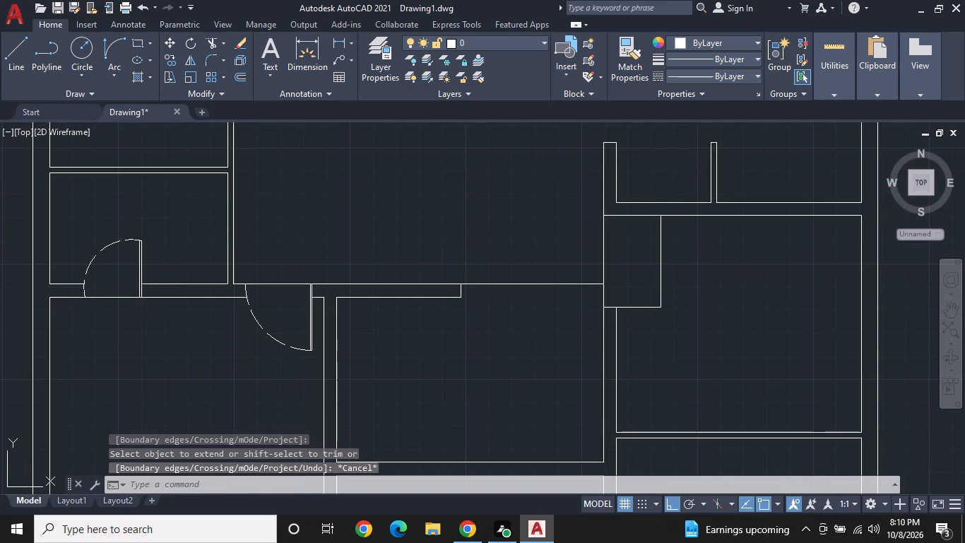
# Offset the rectangle's two bottom line segments and its east line 3" inward to form thin walls.
pyautogui.click(237, 74)
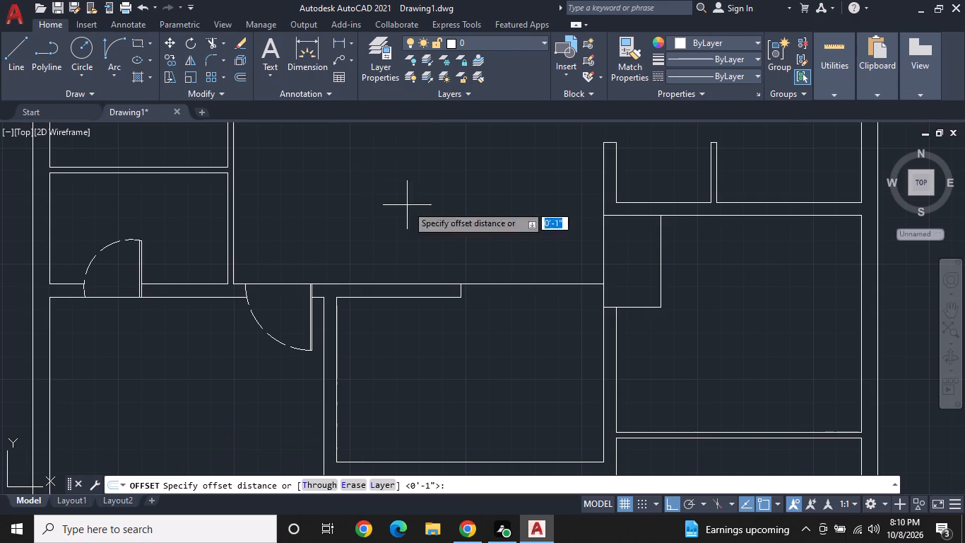
pyautogui.write('3"')
pyautogui.press('Return')
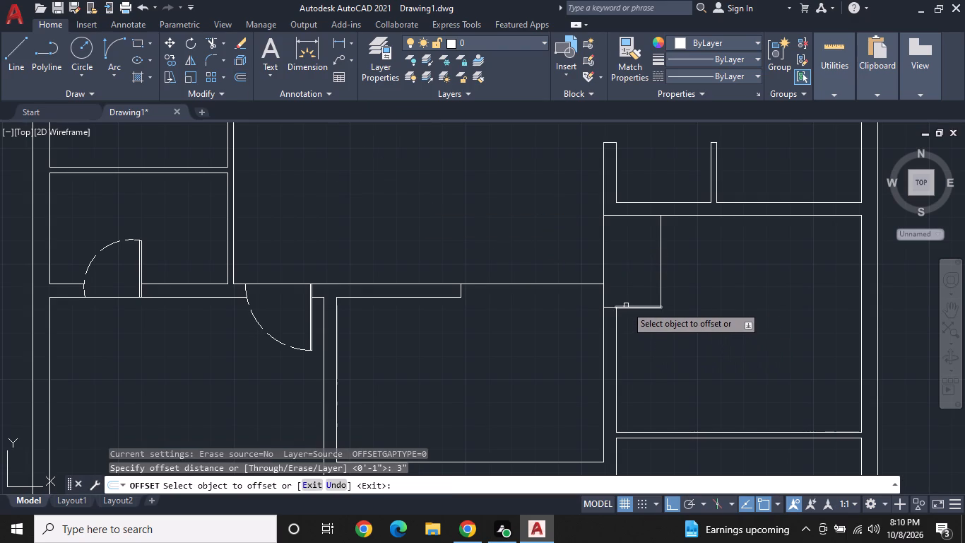
pyautogui.click(626, 305)
pyautogui.click(636, 310)
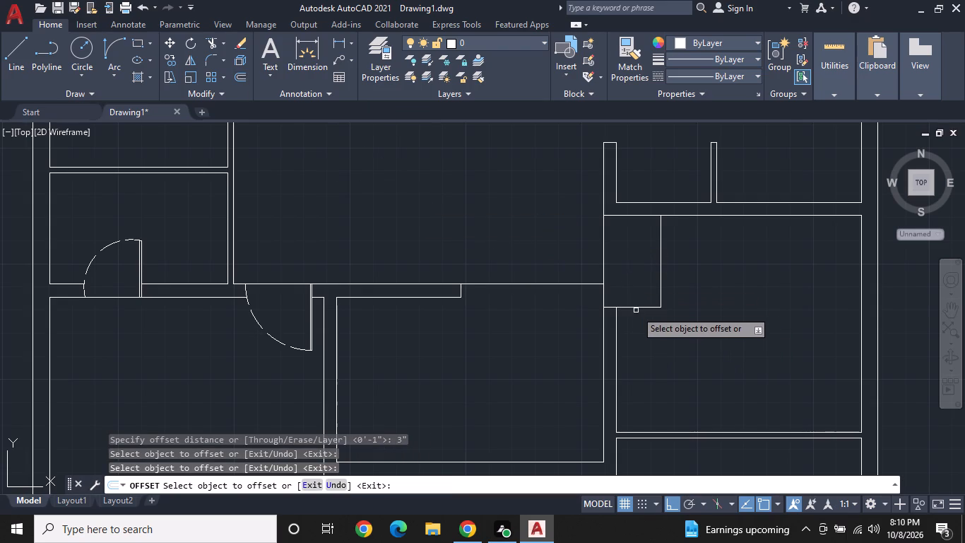
pyautogui.click(636, 305)
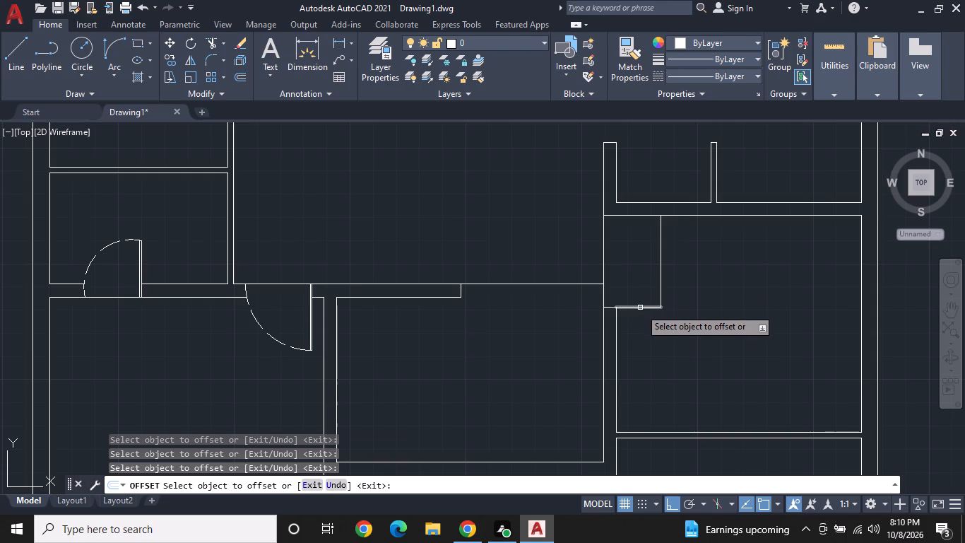
pyautogui.click(640, 310)
pyautogui.click(633, 291)
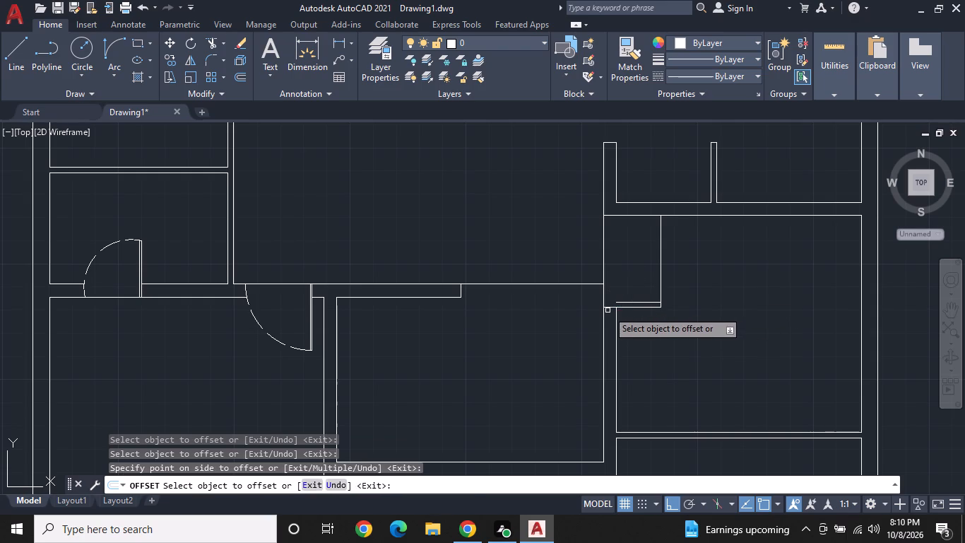
pyautogui.click(608, 310)
pyautogui.scroll(2, 611, 307)
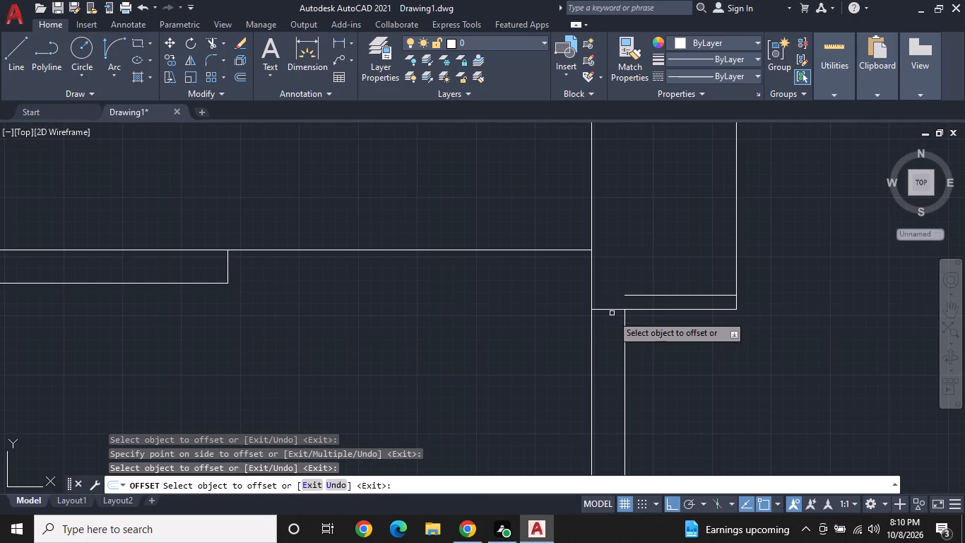
pyautogui.click(612, 309)
pyautogui.click(614, 281)
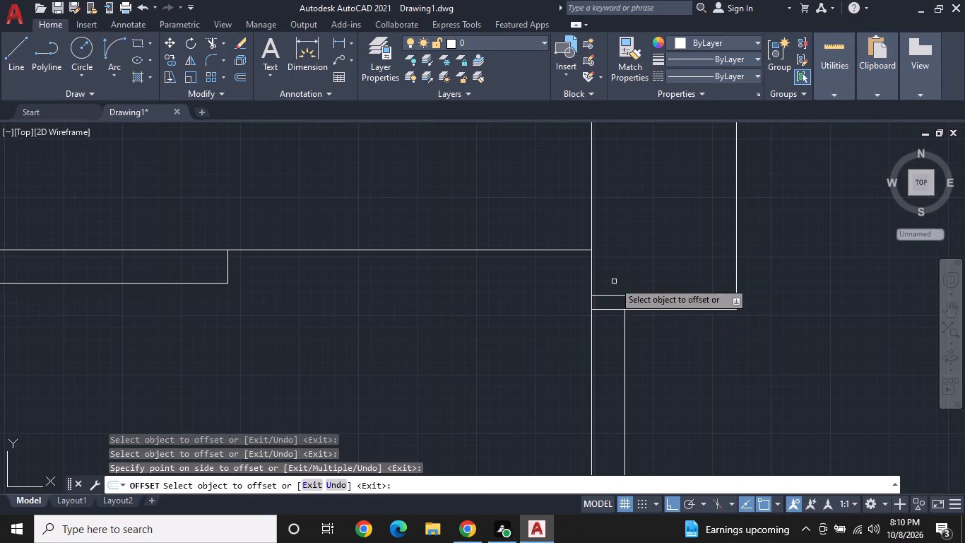
pyautogui.moveTo(643, 291); pyautogui.dragTo(490, 320, button='middle')
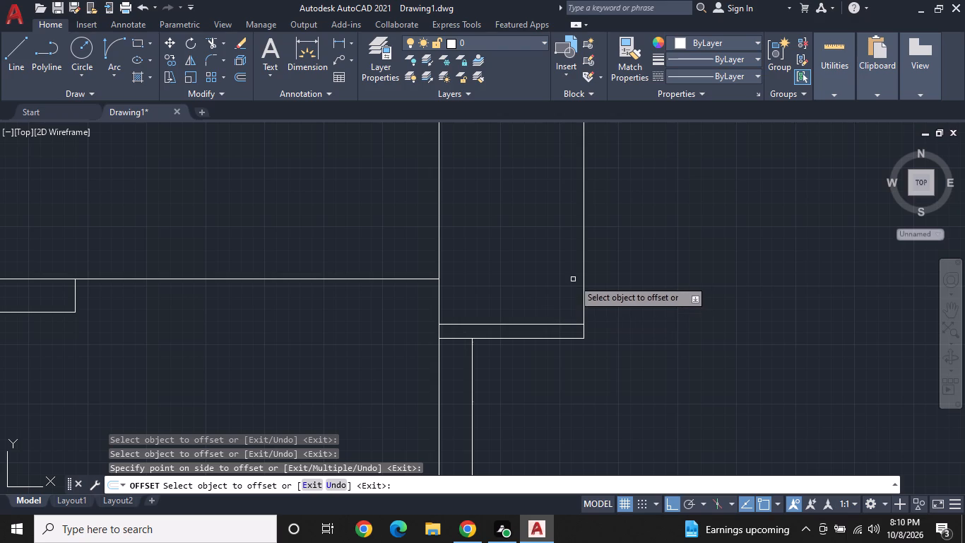
pyautogui.click(586, 267)
pyautogui.click(509, 262)
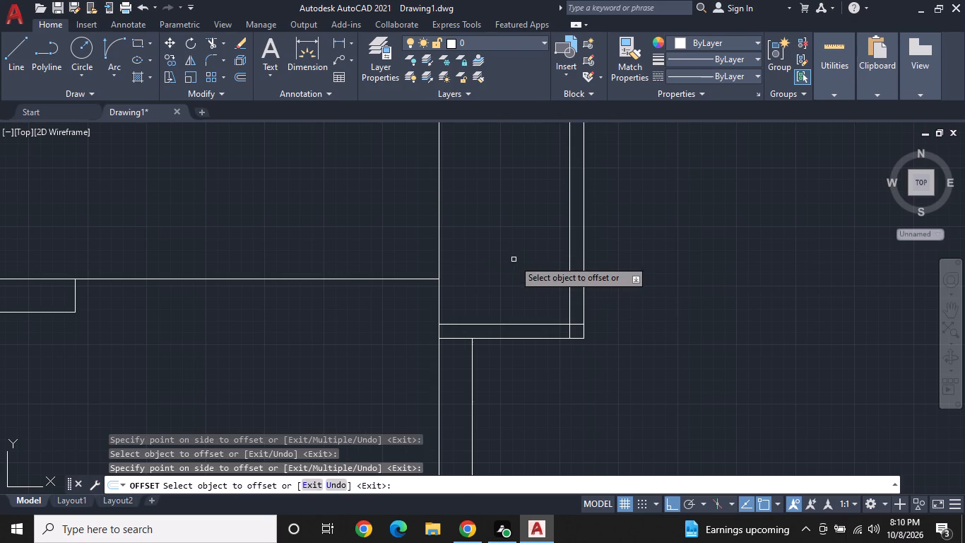
pyautogui.press('Escape')
# Trim the crossing ends of the offset lines at the rectangle's inner southeast corner.
pyautogui.write('TR')
pyautogui.press('space')
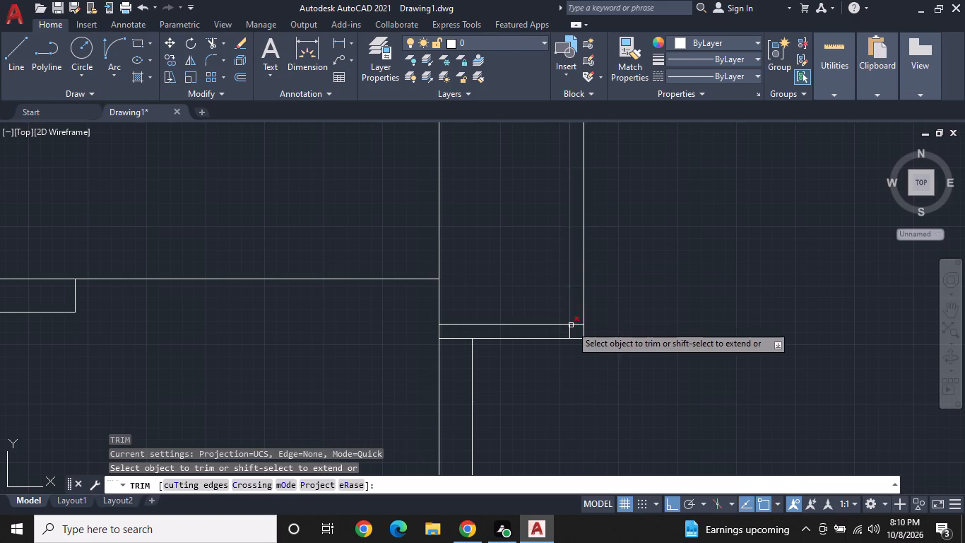
pyautogui.click(574, 324)
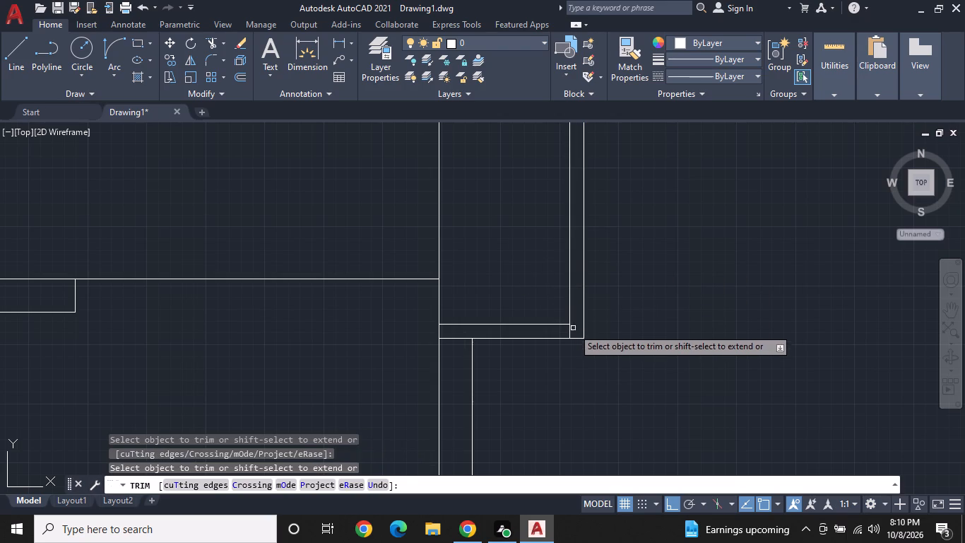
pyautogui.click(568, 334)
pyautogui.scroll(-1, 572, 315)
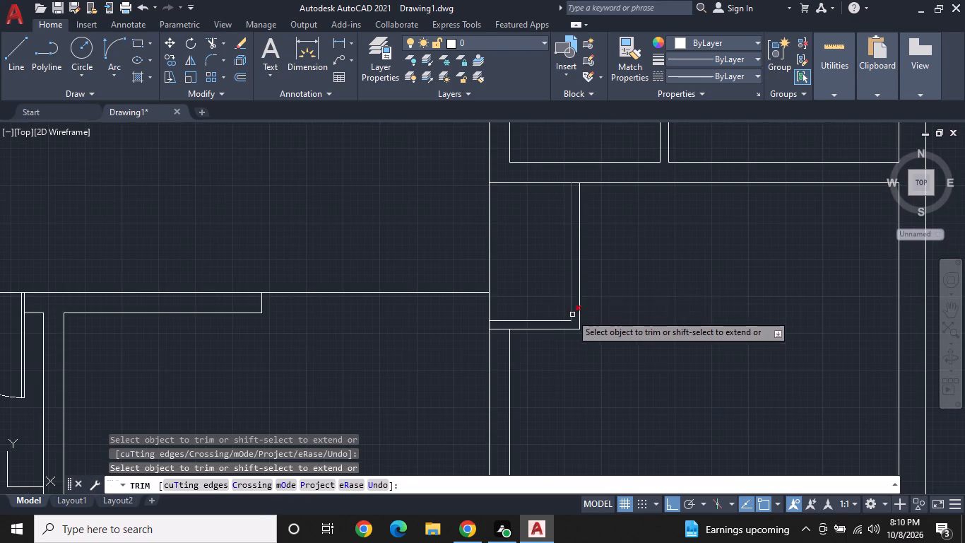
pyautogui.moveTo(514, 286); pyautogui.dragTo(712, 270, button='middle')
pyautogui.moveTo(663, 335); pyautogui.dragTo(656, 331, button='middle')
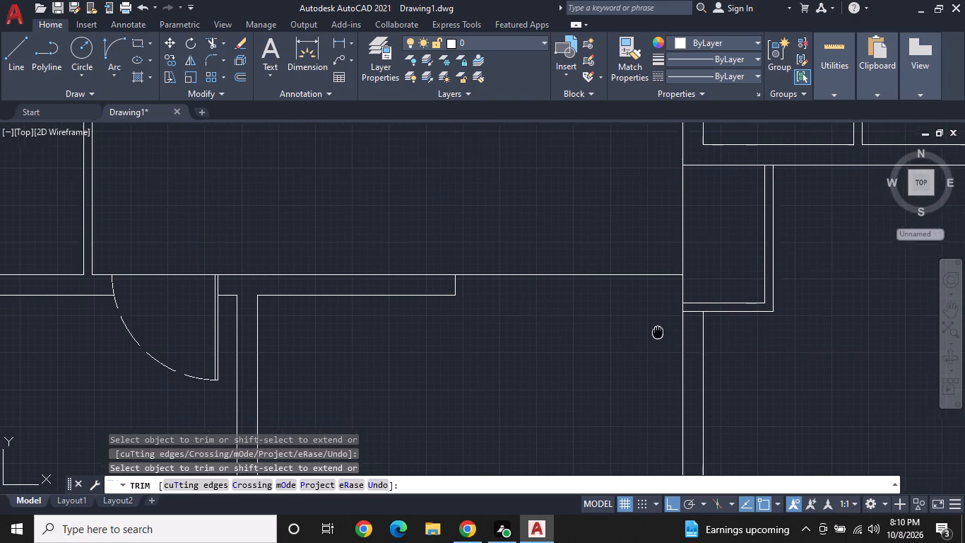
pyautogui.moveTo(656, 331); pyautogui.dragTo(492, 205, button='middle')
pyautogui.press('Escape')
# Draw connected lines from the vertical wall's west face east into the room, south of the thin-walled rectangle, and down to the room's bottom wall.
pyautogui.moveTo(547, 275); pyautogui.dragTo(592, 269, button='middle')
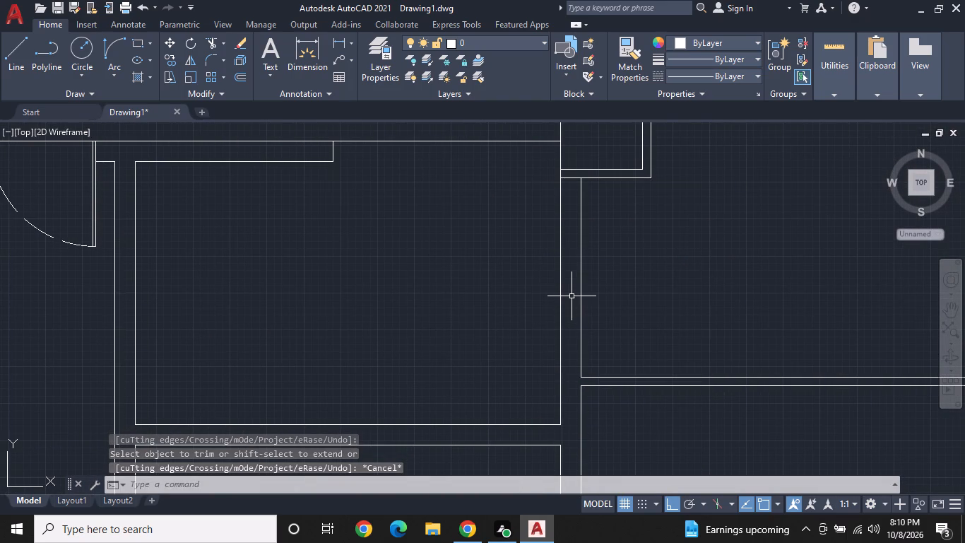
pyautogui.write('L')
pyautogui.press('space')
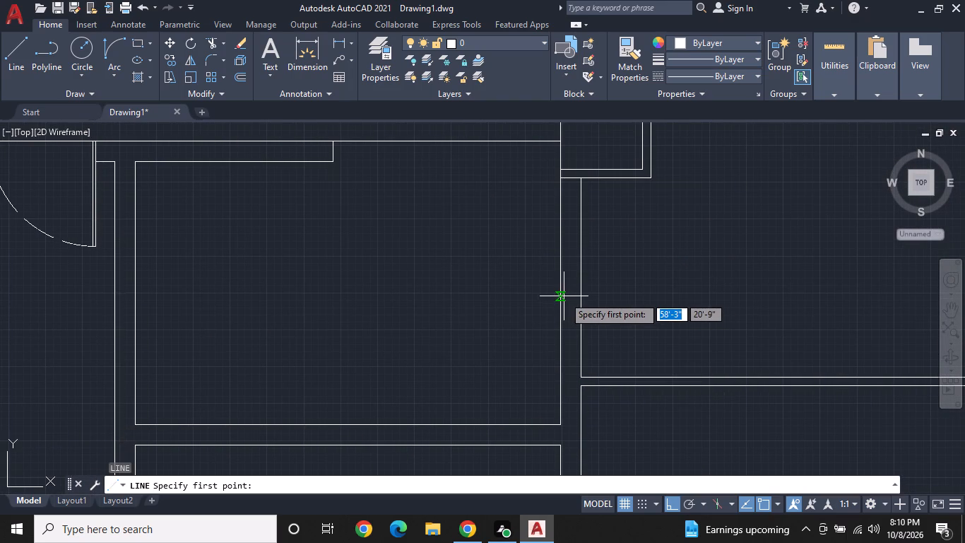
pyautogui.click(557, 298)
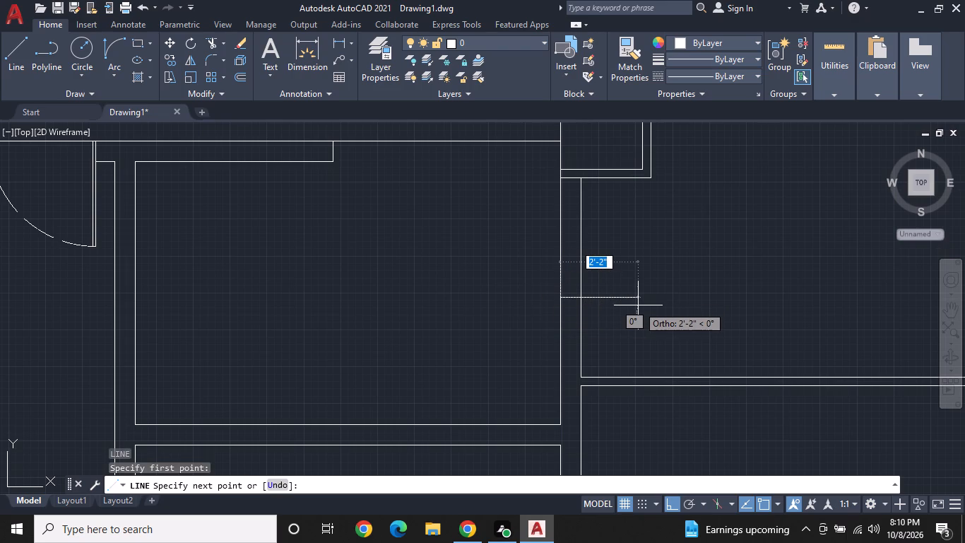
pyautogui.click(663, 307)
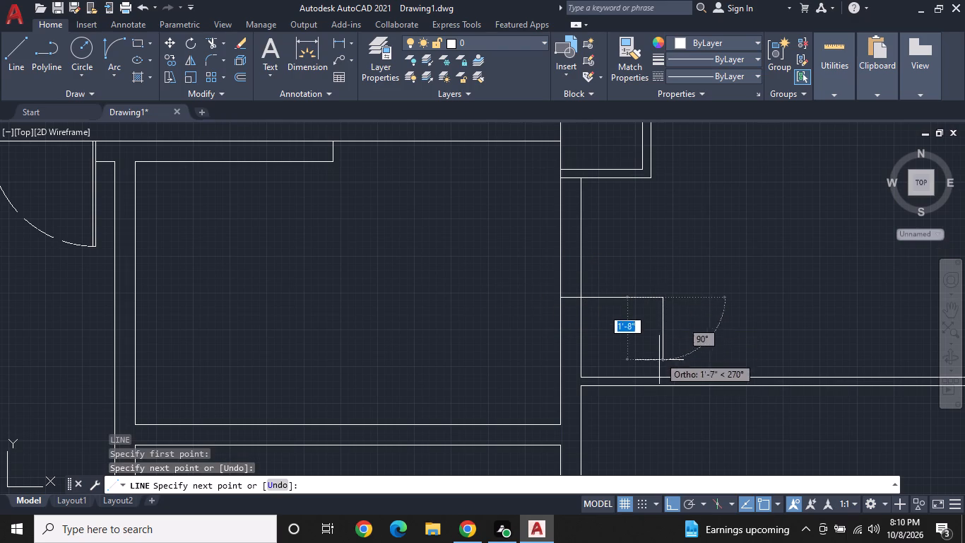
pyautogui.click(664, 375)
pyautogui.press('space')
# Trim both vertical wall lines between the thin-walled rectangle and the new horizontal line to open the wall.
pyautogui.write('TR')
pyautogui.press('space')
pyautogui.click(606, 267)
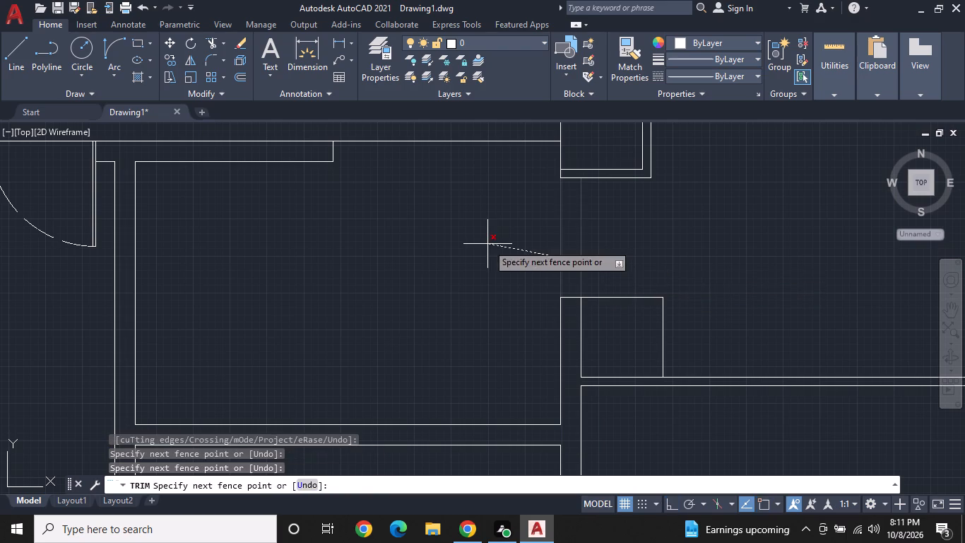
pyautogui.click(487, 244)
pyautogui.scroll(-1, 546, 243)
pyautogui.moveTo(547, 239); pyautogui.dragTo(709, 303, button='middle')
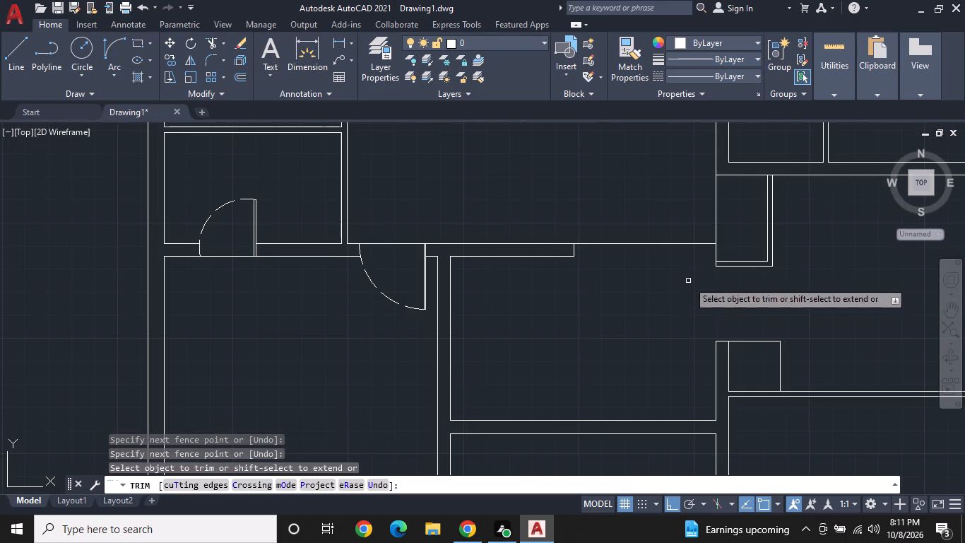
pyautogui.press('Escape')
# With no object selected, set the current linetype to the dashed ACAD linetype.
pyautogui.click(656, 245)
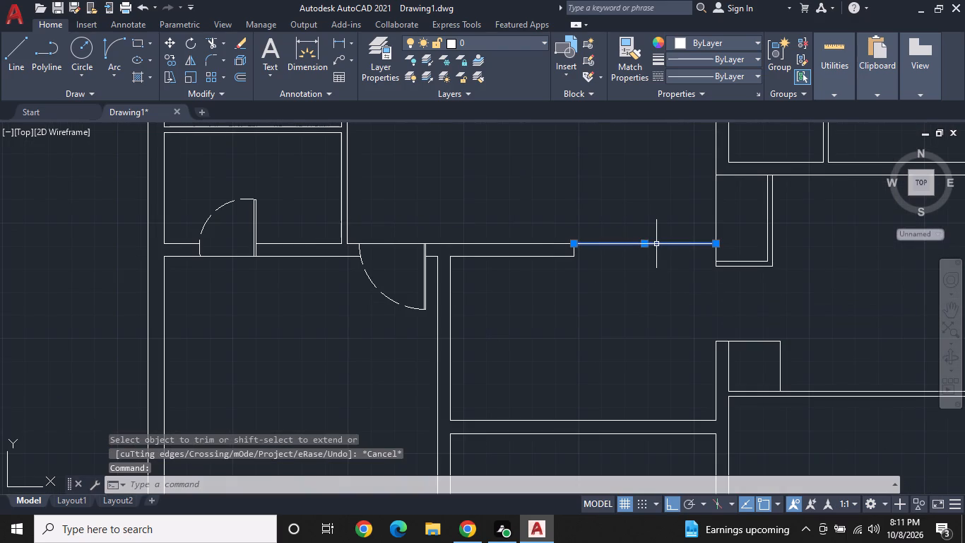
pyautogui.press('Escape')
pyautogui.hotkey('ctrl', '1')
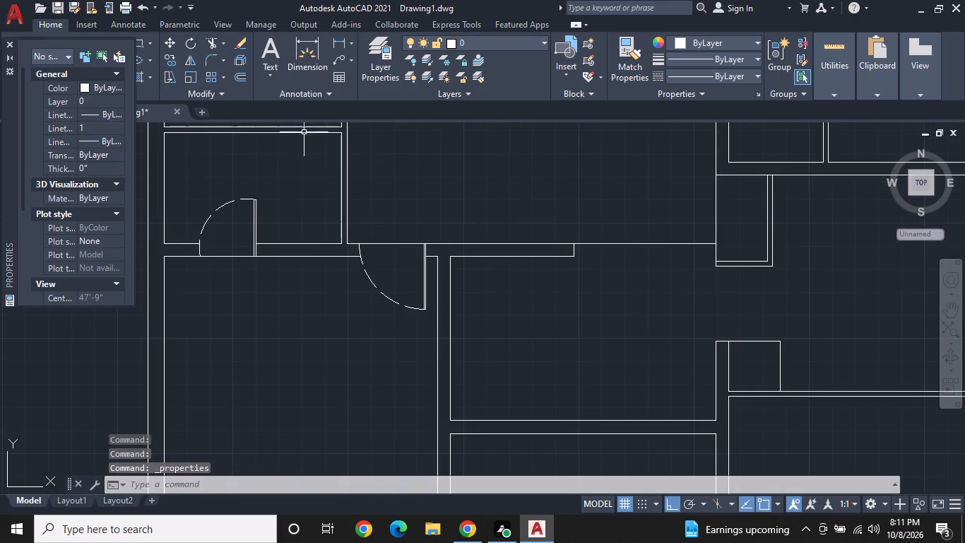
pyautogui.click(107, 114)
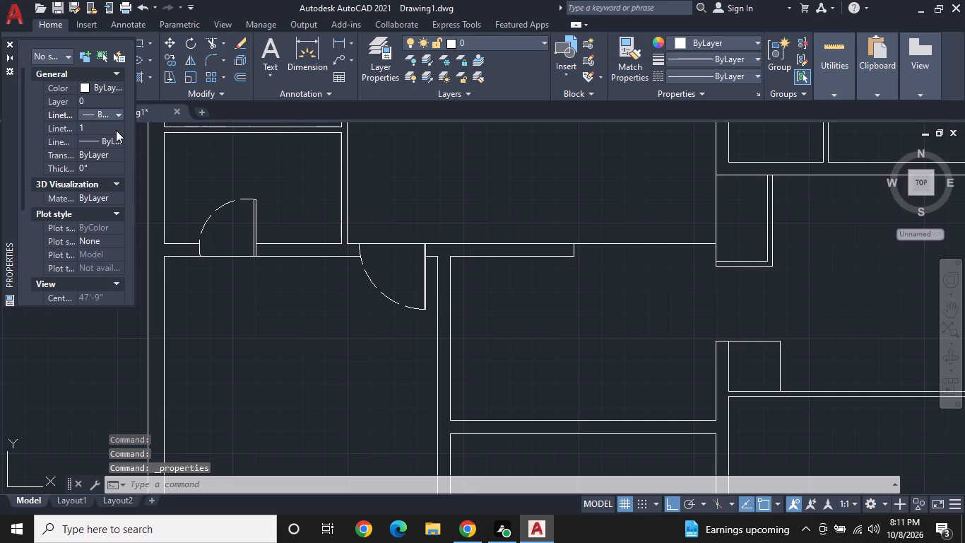
pyautogui.click(116, 119)
pyautogui.click(109, 151)
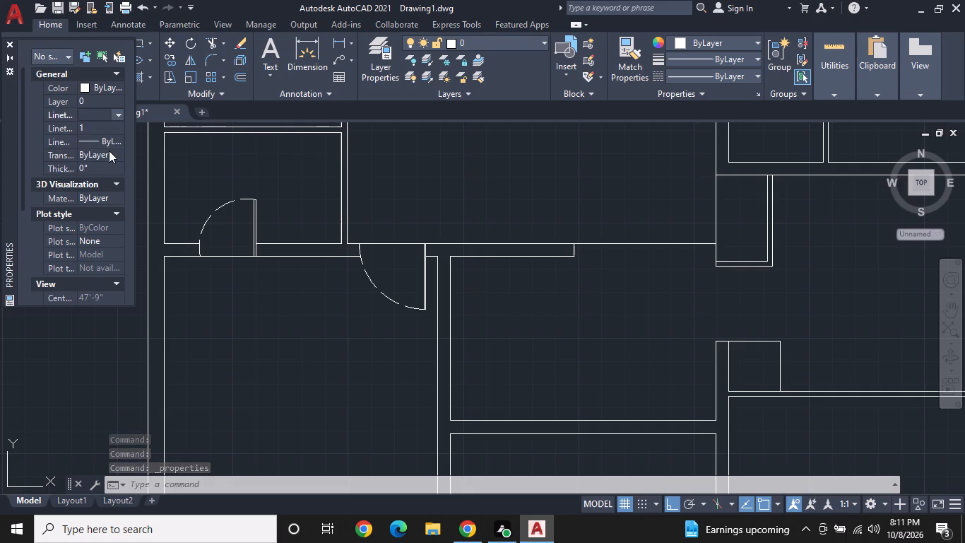
pyautogui.press('Escape')
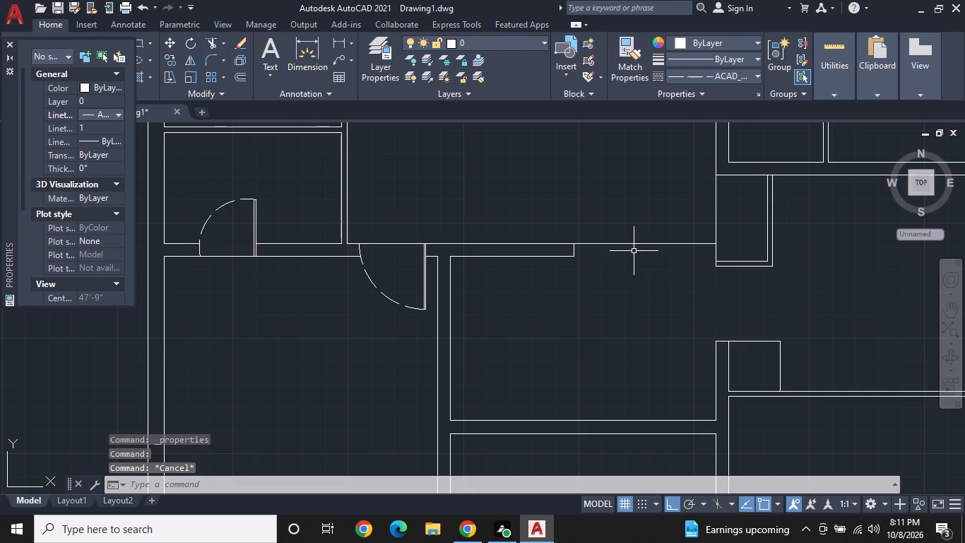
# Change the horizontal line spanning the opening between the cut wall end and the vertical wall to the dashed ACAD linetype.
pyautogui.click(634, 244)
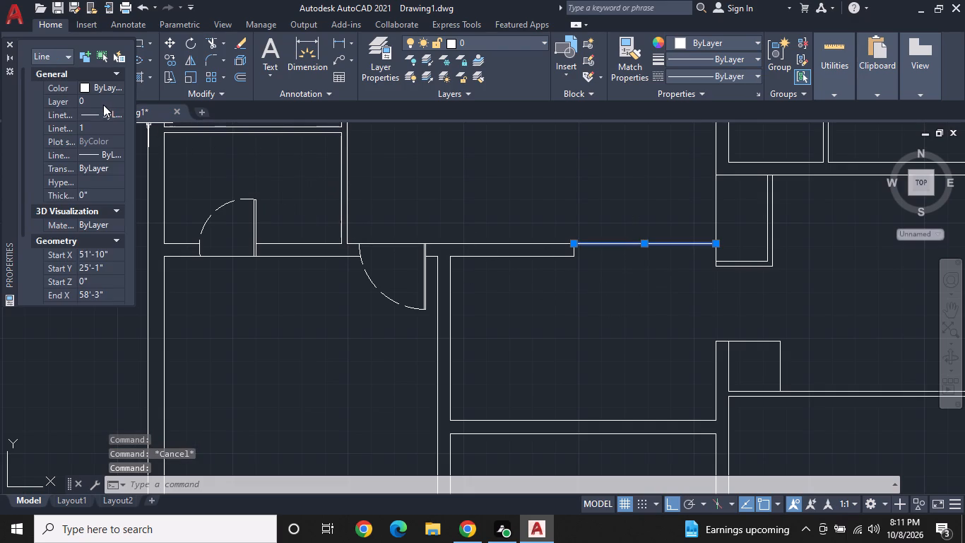
pyautogui.click(102, 115)
pyautogui.click(119, 110)
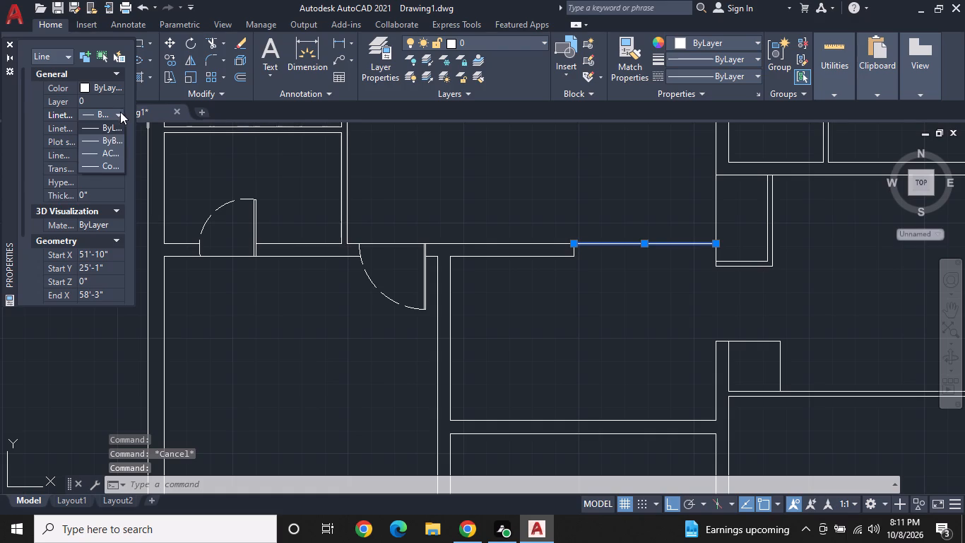
pyautogui.click(116, 151)
pyautogui.press('Escape')
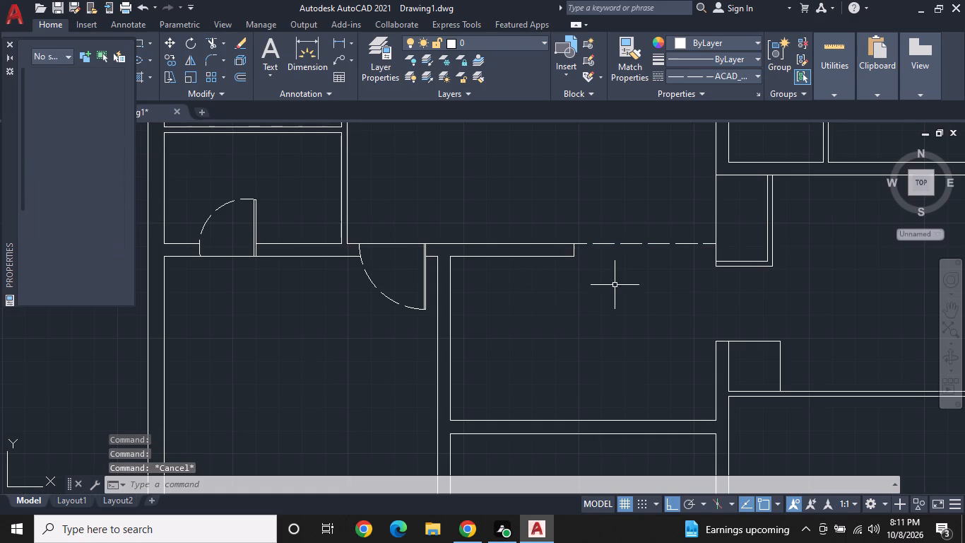
pyautogui.moveTo(451, 235); pyautogui.dragTo(261, 202, button='middle')
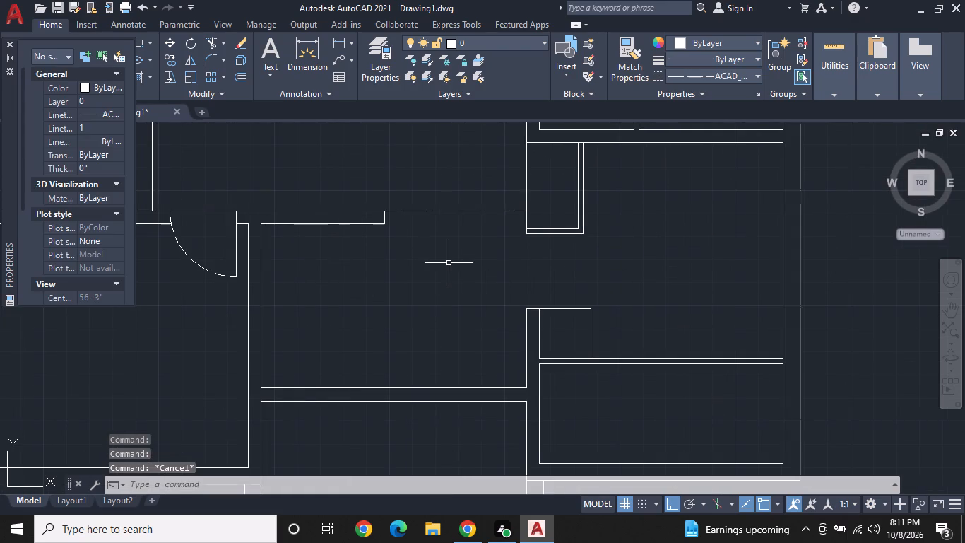
# Draw a dashed vertical line about 4'-5" long from the dashed opening's east end south to the small rectangle's north edge line.
pyautogui.write('L')
pyautogui.press('space')
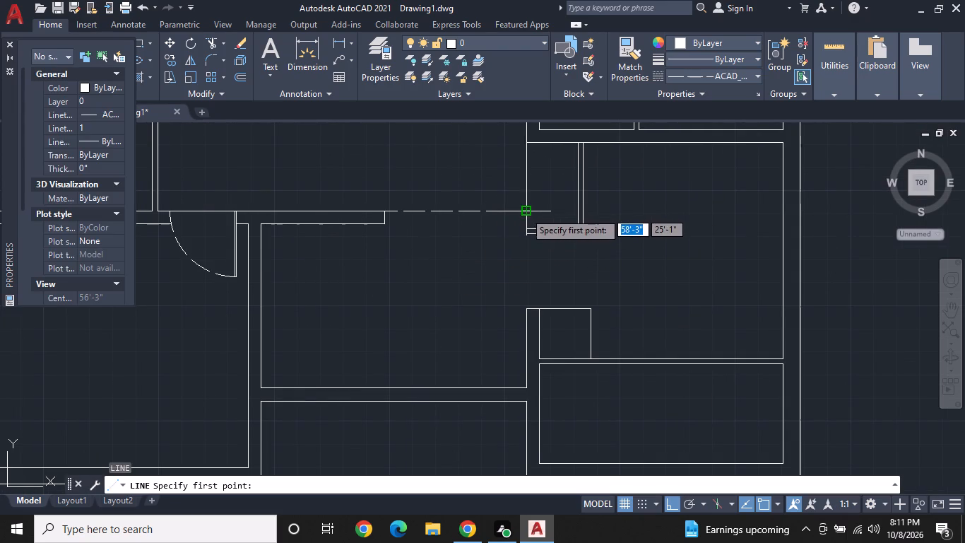
pyautogui.click(525, 212)
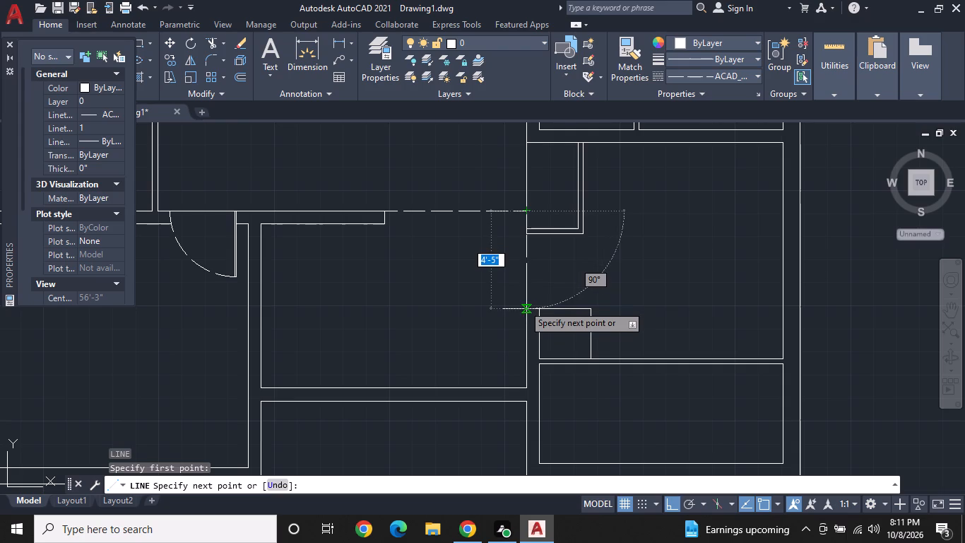
pyautogui.click(525, 307)
pyautogui.press('space')
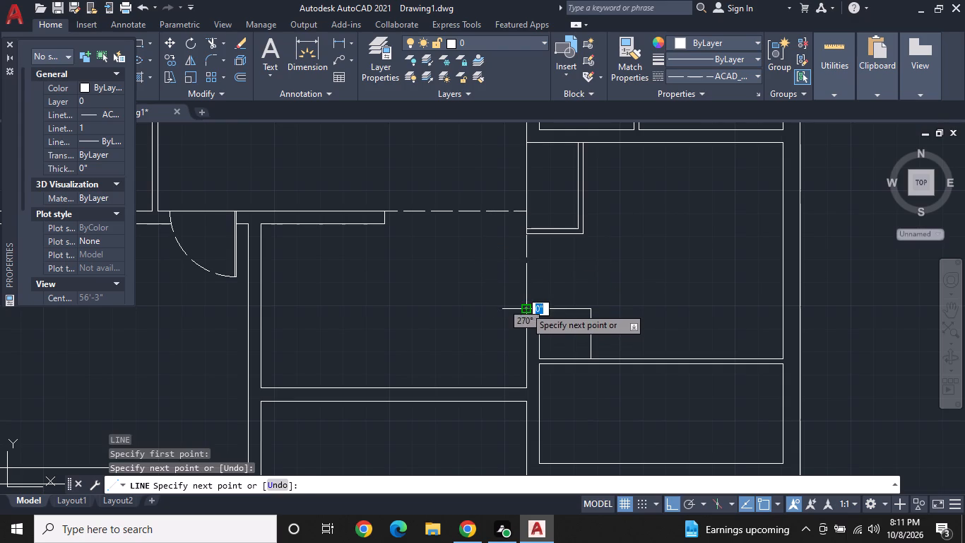
# Examine the southern rooms and their walls to find where the next door is needed.
pyautogui.moveTo(494, 313); pyautogui.dragTo(521, 256, button='middle')
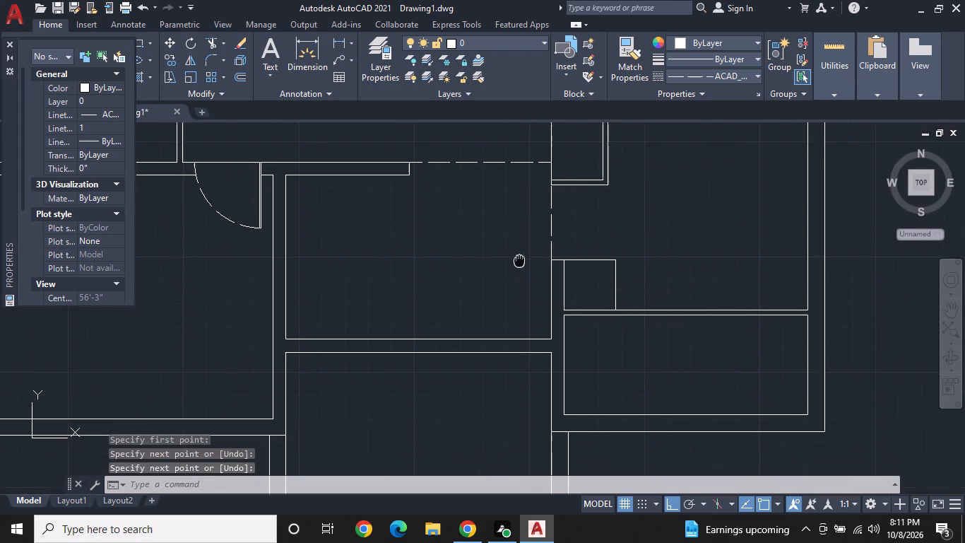
pyautogui.moveTo(521, 256); pyautogui.dragTo(522, 255, button='middle')
pyautogui.moveTo(492, 277); pyautogui.dragTo(520, 307, button='middle')
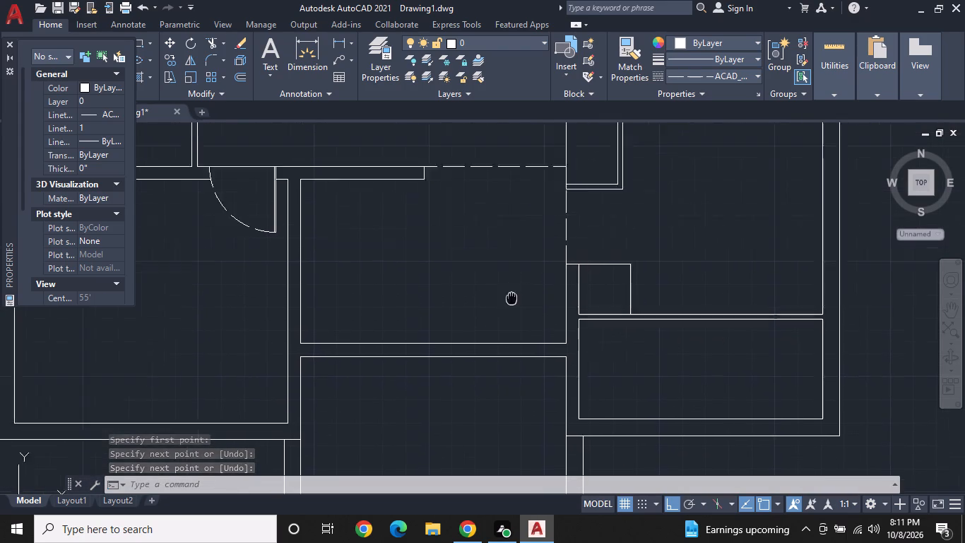
pyautogui.moveTo(520, 307); pyautogui.dragTo(523, 295, button='middle')
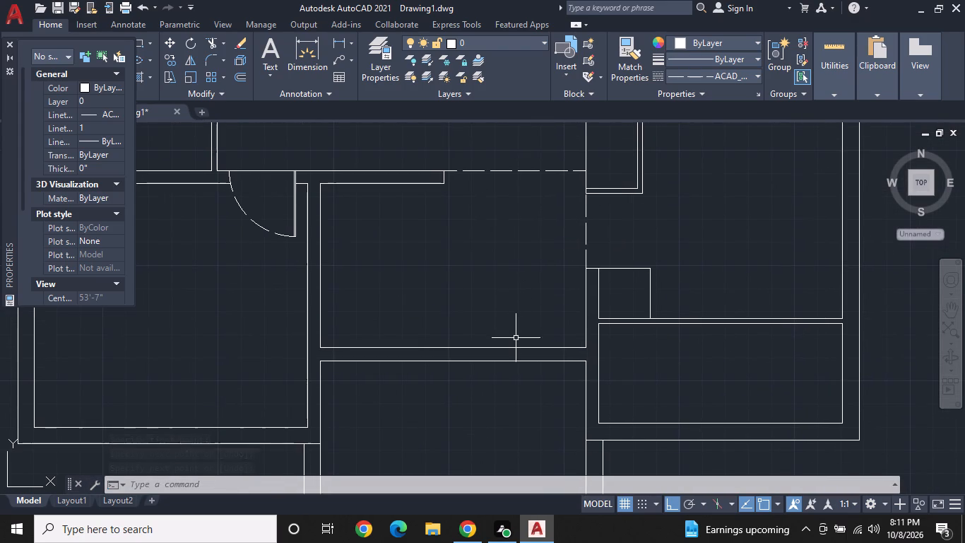
pyautogui.moveTo(515, 338); pyautogui.dragTo(264, 257, button='middle')
pyautogui.scroll(-1, 312, 218)
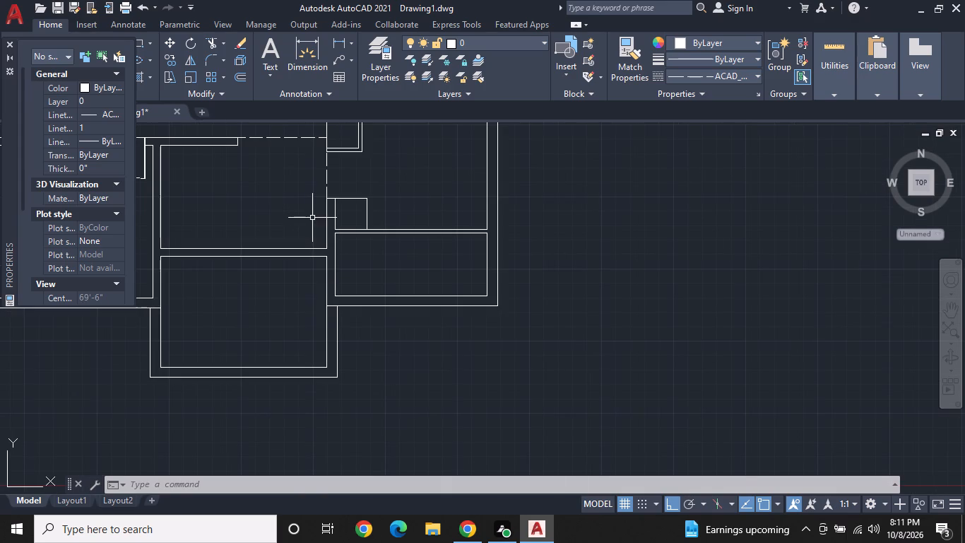
pyautogui.moveTo(341, 248); pyautogui.dragTo(490, 257, button='middle')
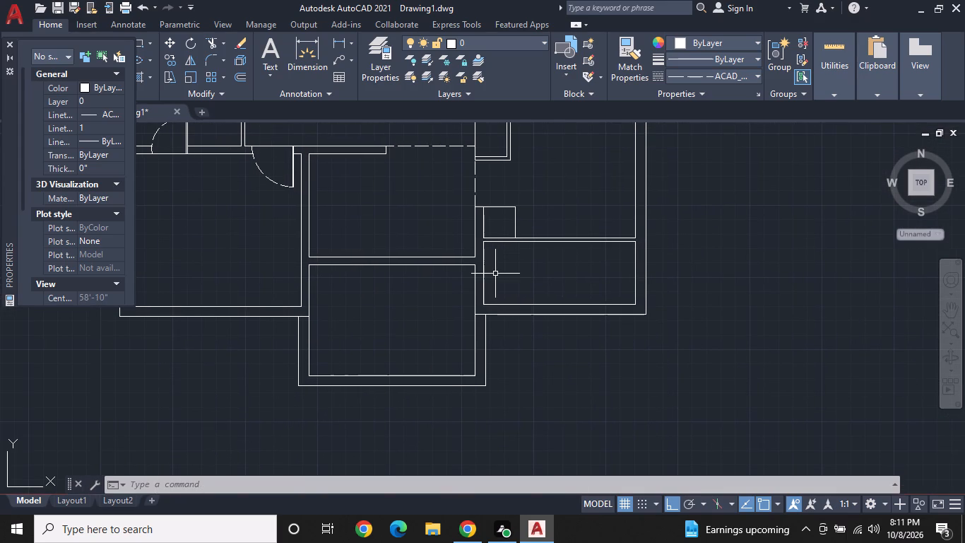
pyautogui.moveTo(495, 274); pyautogui.dragTo(497, 258, button='middle')
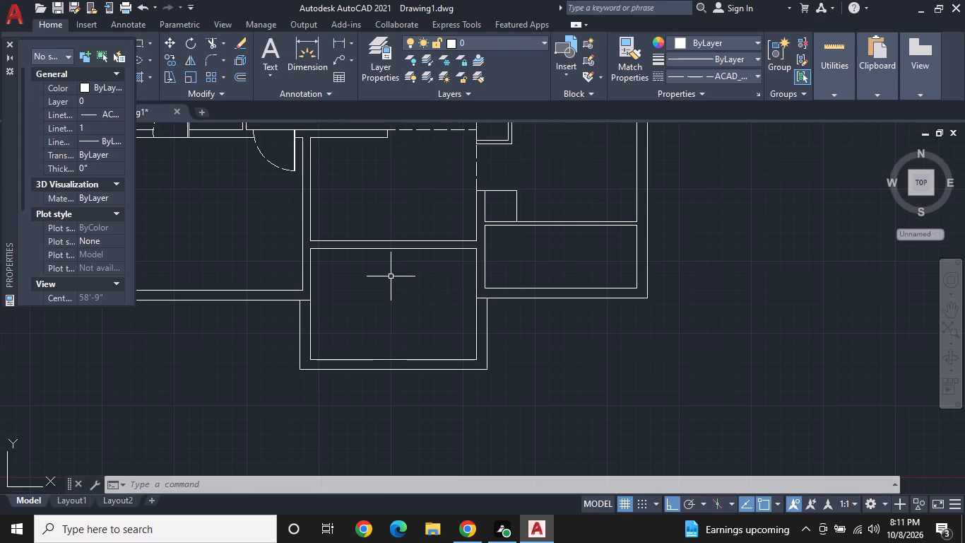
pyautogui.moveTo(418, 238); pyautogui.dragTo(432, 303, button='middle')
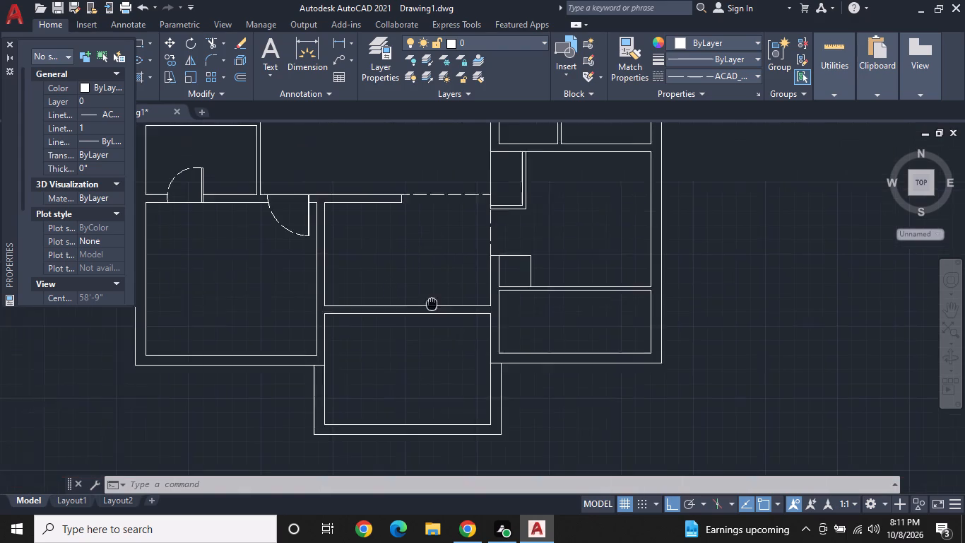
pyautogui.moveTo(432, 303); pyautogui.dragTo(438, 342, button='middle')
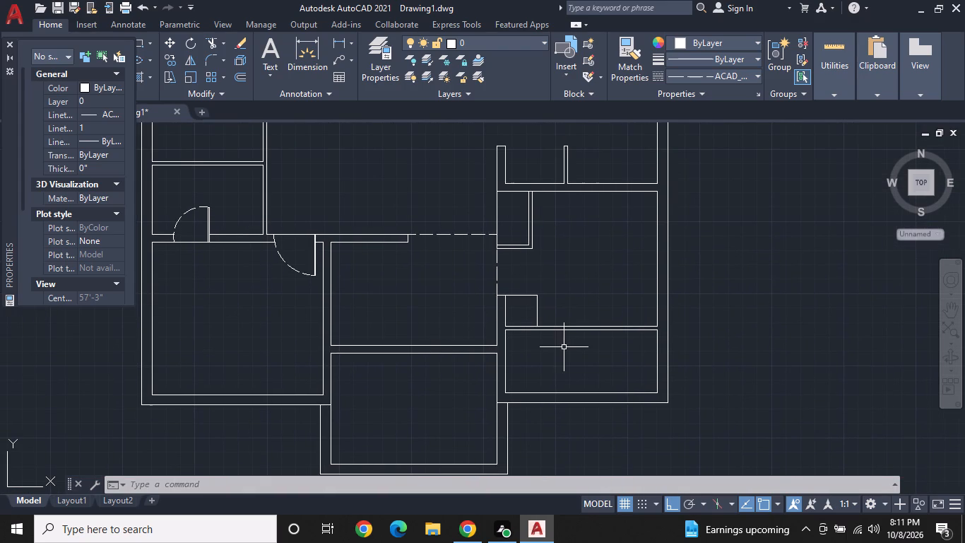
# Draw a 2'6" door-leaf line south from the north face of the thin horizontal wall, just east of the small rectangle.
pyautogui.scroll(3, 506, 333)
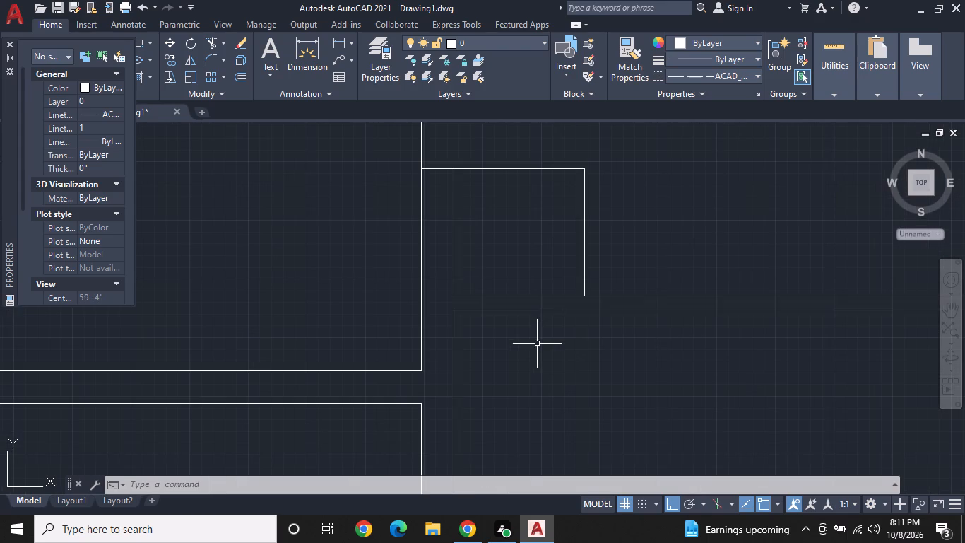
pyautogui.moveTo(555, 330); pyautogui.dragTo(379, 291, button='middle')
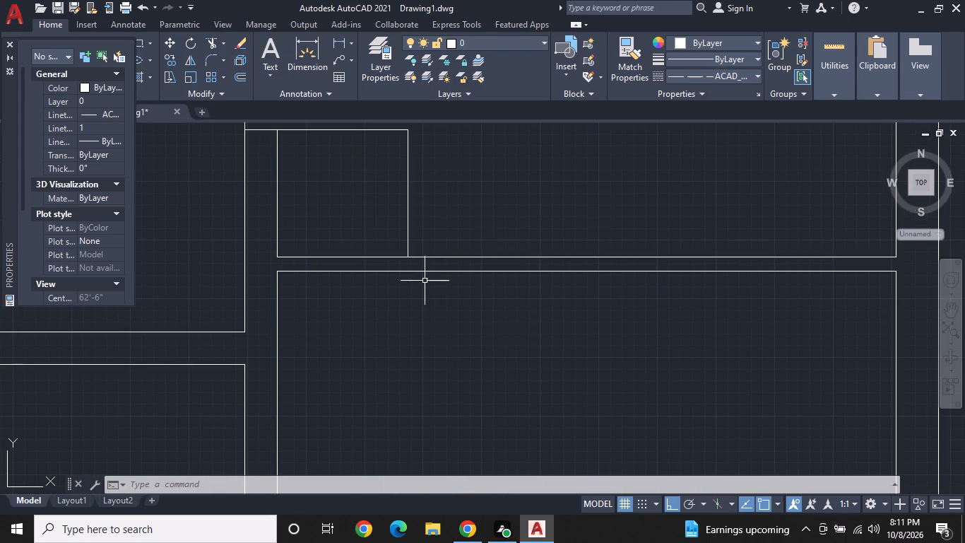
pyautogui.write('L')
pyautogui.press('space')
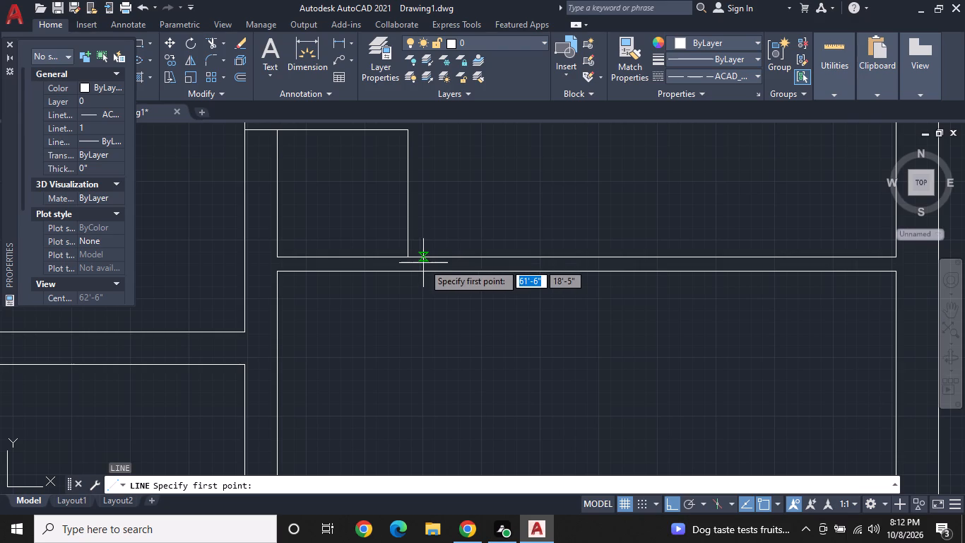
pyautogui.click(420, 258)
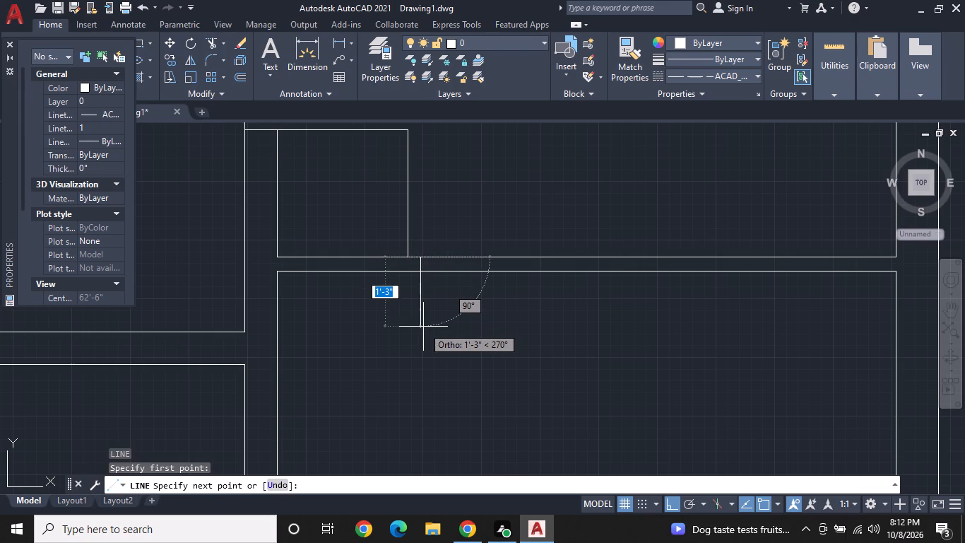
pyautogui.write('2\'6"')
pyautogui.press('Return')
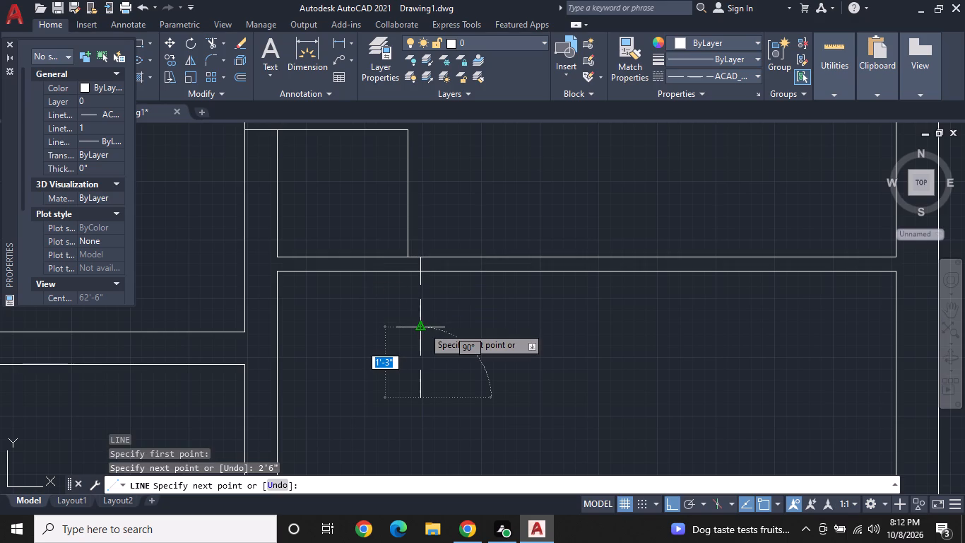
pyautogui.press('Escape')
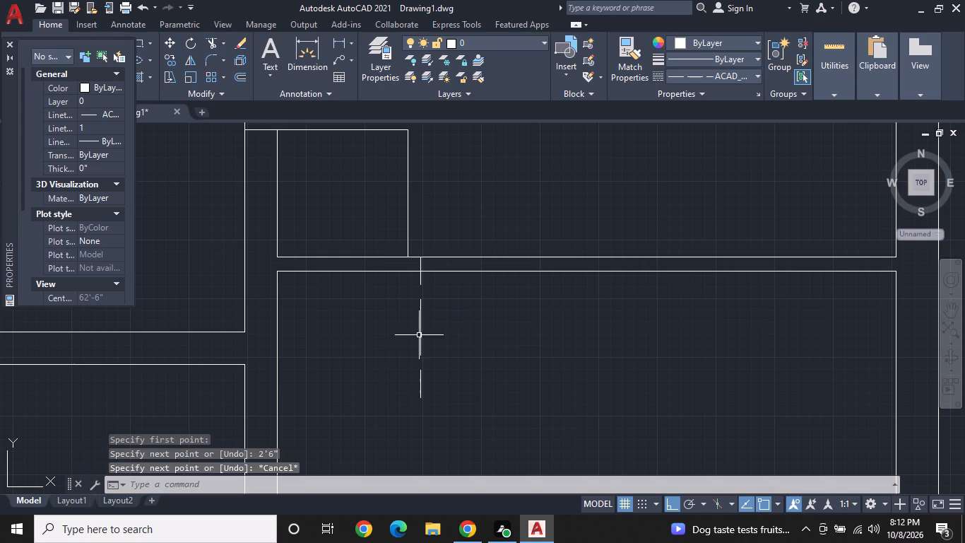
# Change the new door-leaf line's linetype to ByLayer.
pyautogui.click(420, 333)
pyautogui.click(98, 109)
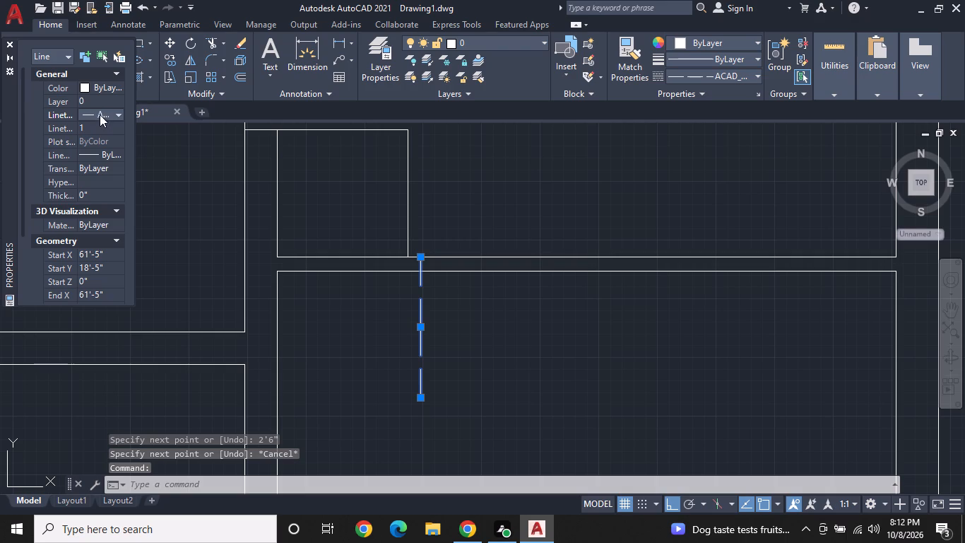
pyautogui.click(111, 112)
pyautogui.click(111, 128)
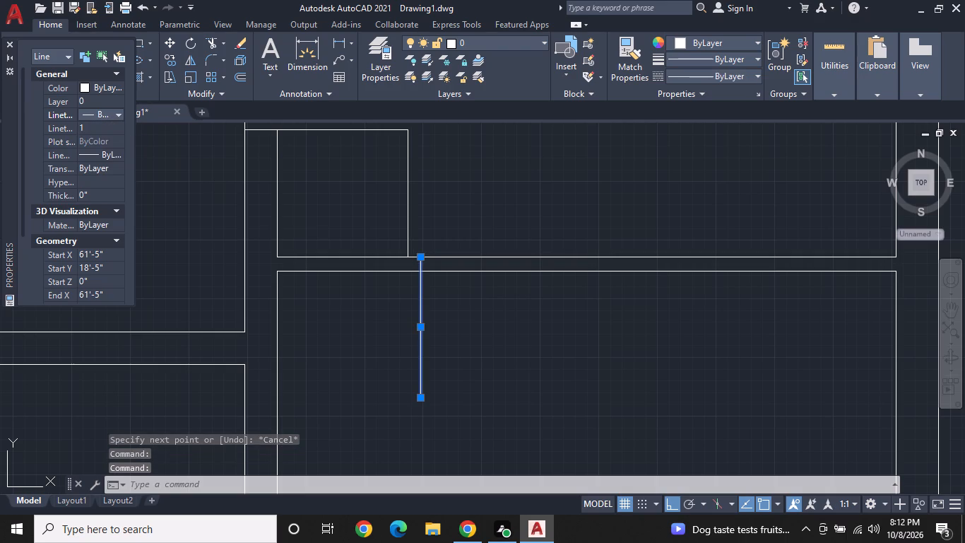
pyautogui.press('Escape')
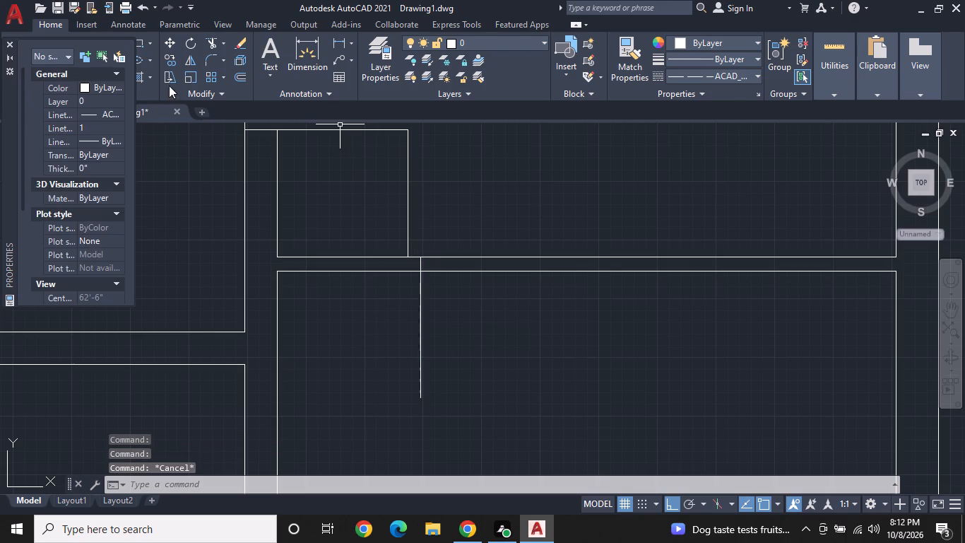
# Draw a 2'6" line east along the wall from the door leaf's north end, followed by a short stub north marking the door width.
pyautogui.press('l')
pyautogui.press('space')
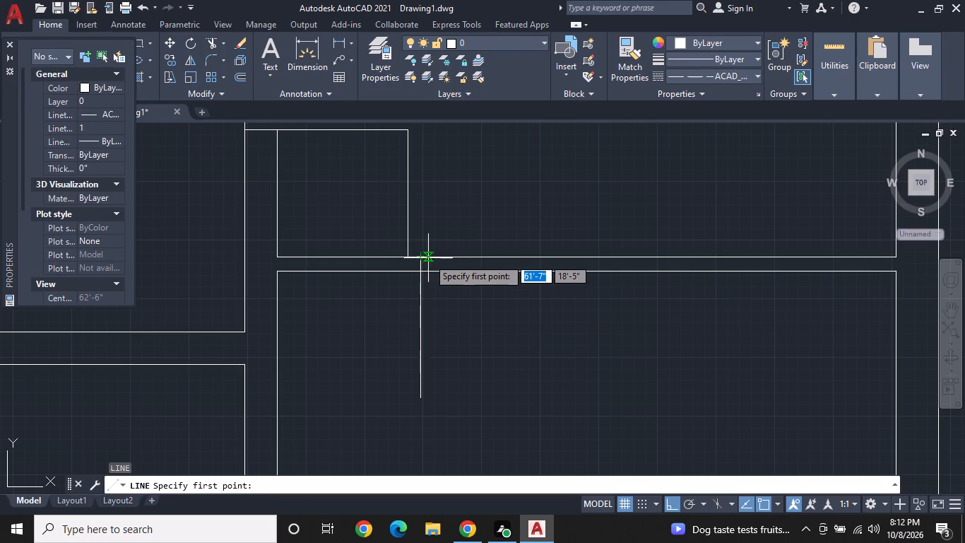
pyautogui.click(423, 259)
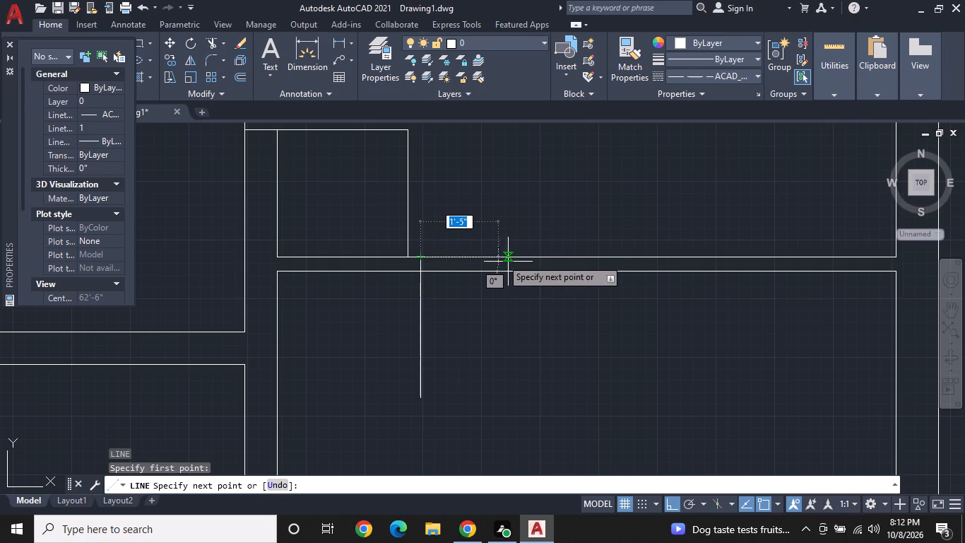
pyautogui.write('2\'6"')
pyautogui.press('Return')
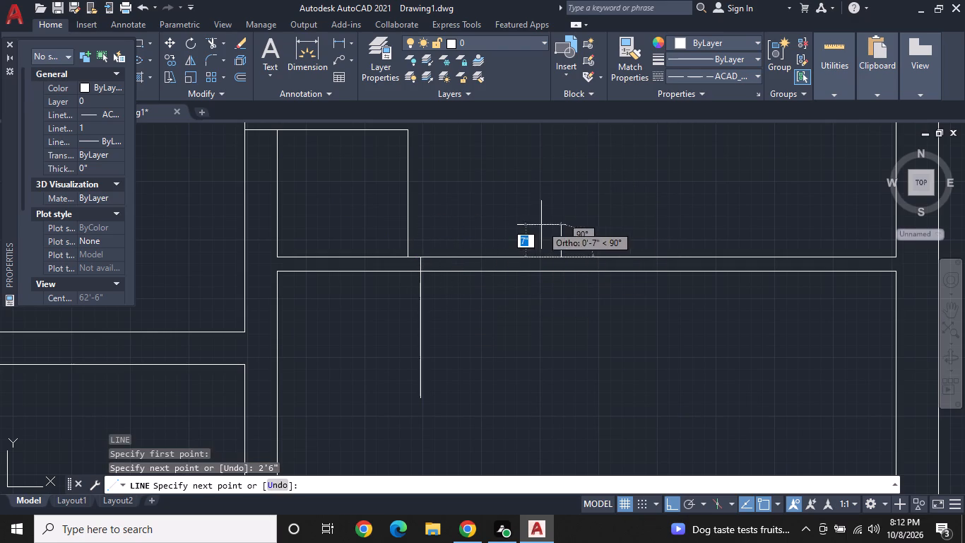
pyautogui.click(564, 239)
pyautogui.press('Escape')
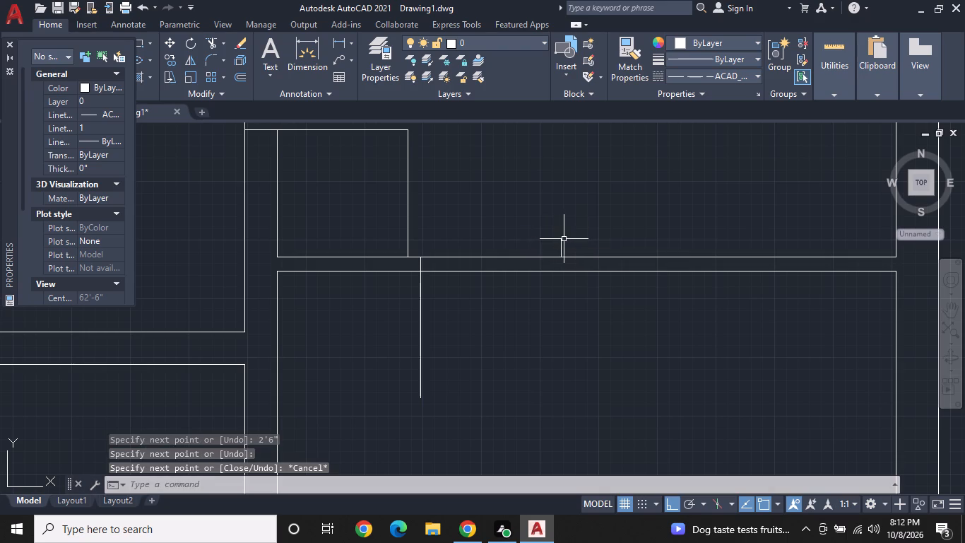
pyautogui.press('Escape')
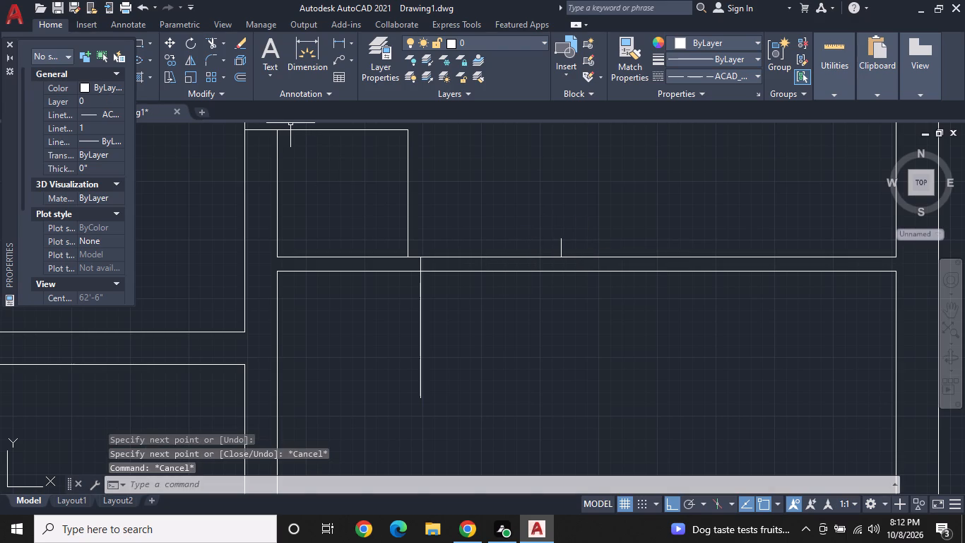
# Draw the dashed swing arc from the door leaf's south end to the east end of the 2'6" door-width line.
pyautogui.click(10, 43)
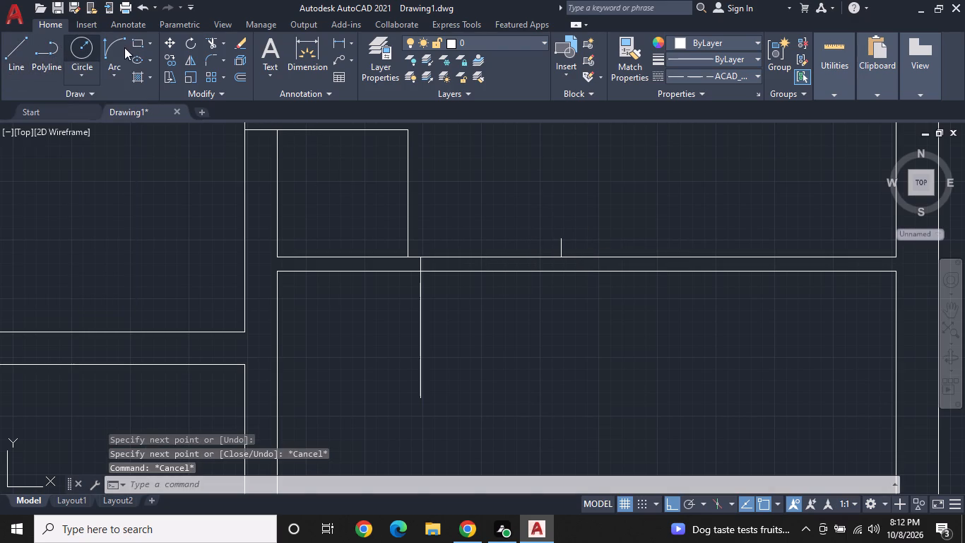
pyautogui.click(105, 45)
pyautogui.click(419, 397)
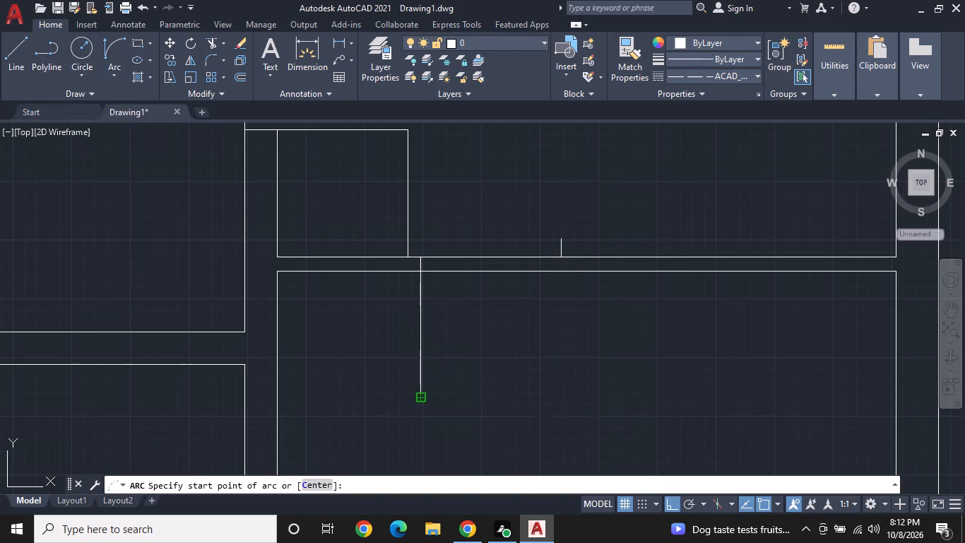
pyautogui.doubleClick(558, 258)
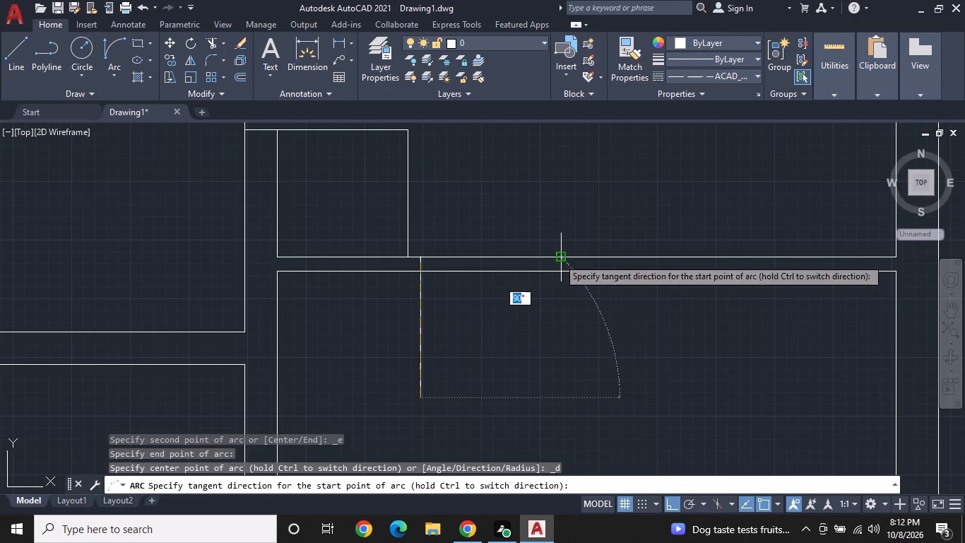
pyautogui.click(627, 382)
pyautogui.moveTo(447, 337); pyautogui.dragTo(542, 384, button='middle')
pyautogui.press('Escape')
# Trim away the short vertical stub above the wall at the swing arc's end.
pyautogui.write('TR')
pyautogui.press('space')
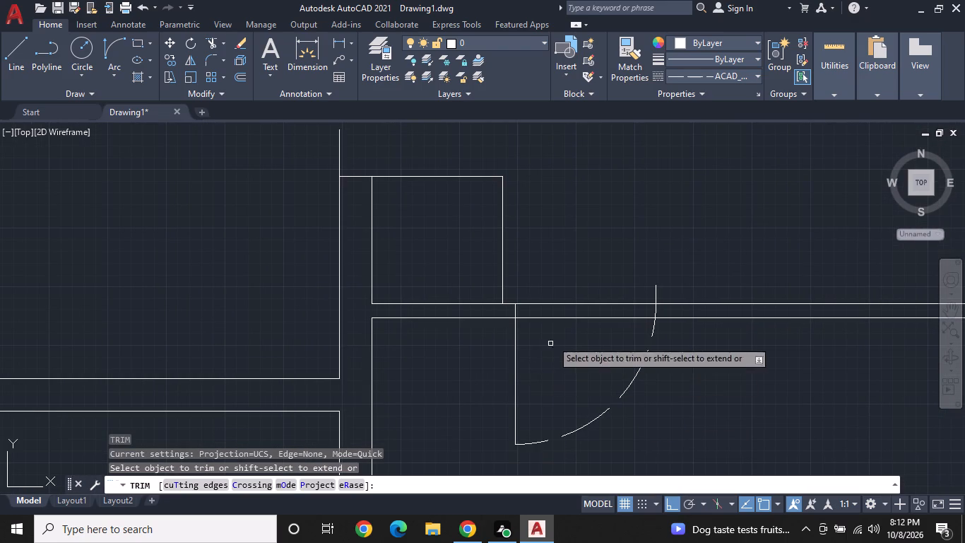
pyautogui.click(655, 291)
pyautogui.press('Escape')
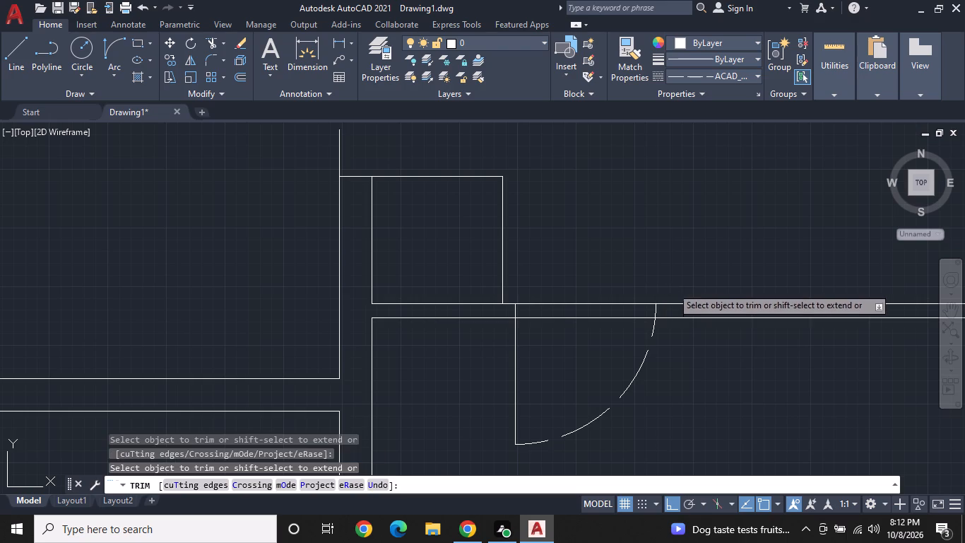
# Offset the door-leaf line 1" to the east to give the door its thickness.
pyautogui.moveTo(560, 353); pyautogui.dragTo(560, 305, button='middle')
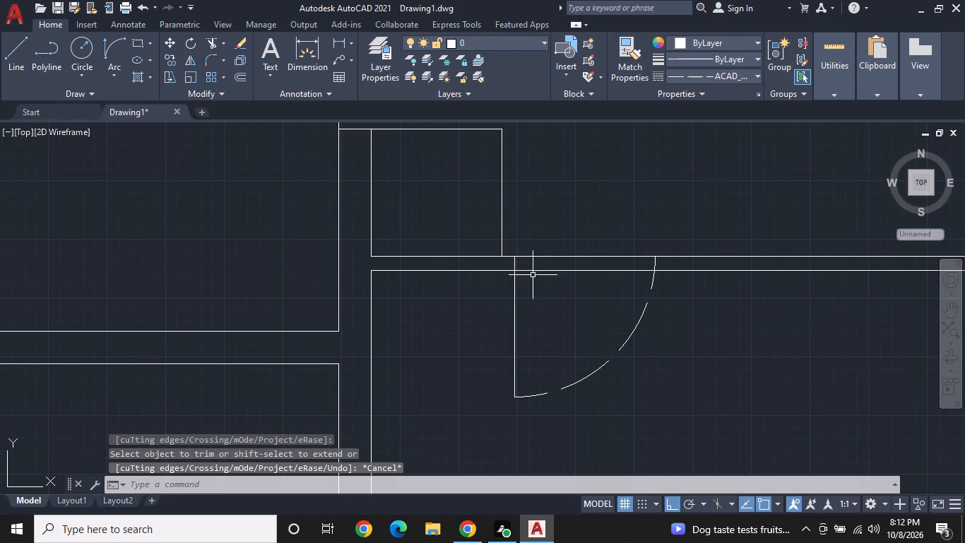
pyautogui.press('Escape')
pyautogui.click(237, 79)
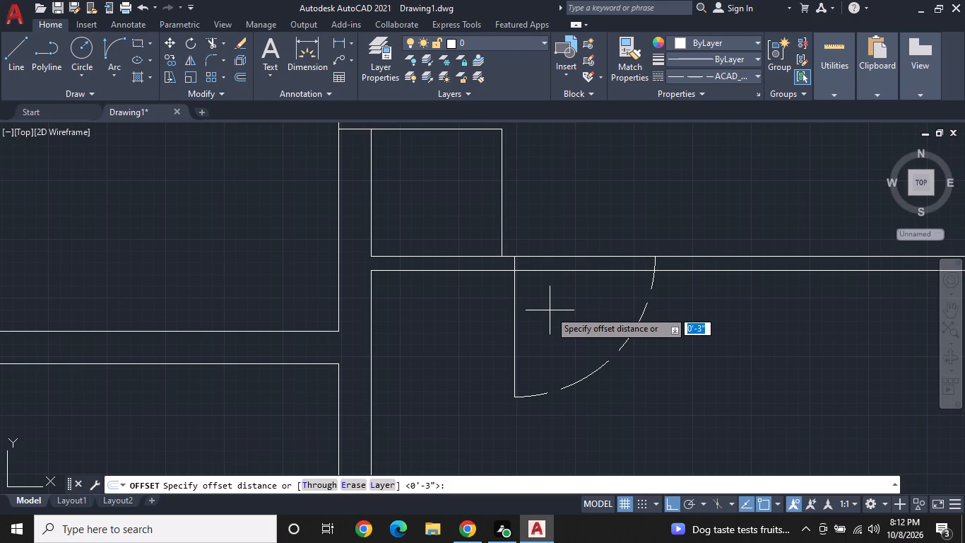
pyautogui.press('1')
pyautogui.hotkey('shift', '"')
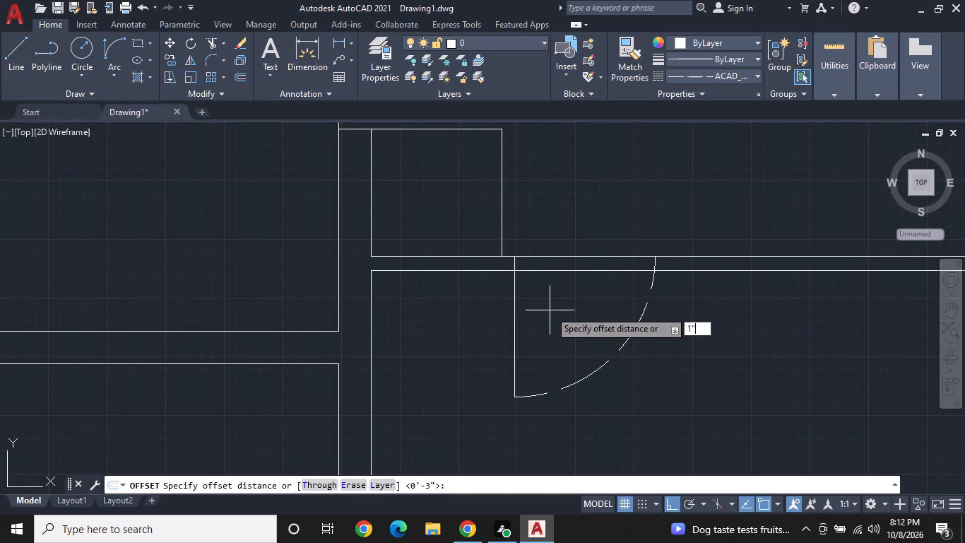
pyautogui.press('Return')
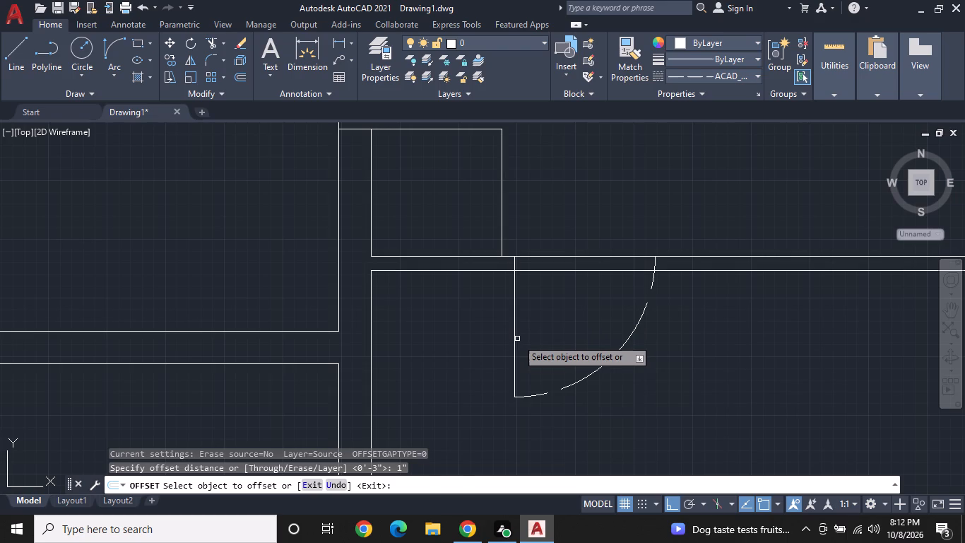
pyautogui.click(515, 341)
pyautogui.click(582, 341)
pyautogui.press('Escape')
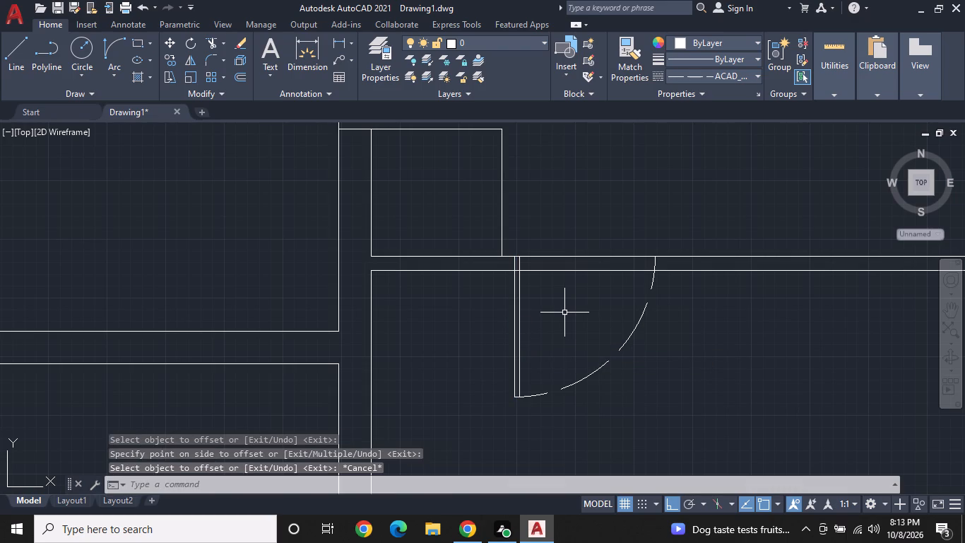
# Examine the still doorless wall openings around the small east-side room north of the thin-walled recess.
pyautogui.scroll(-2, 549, 308)
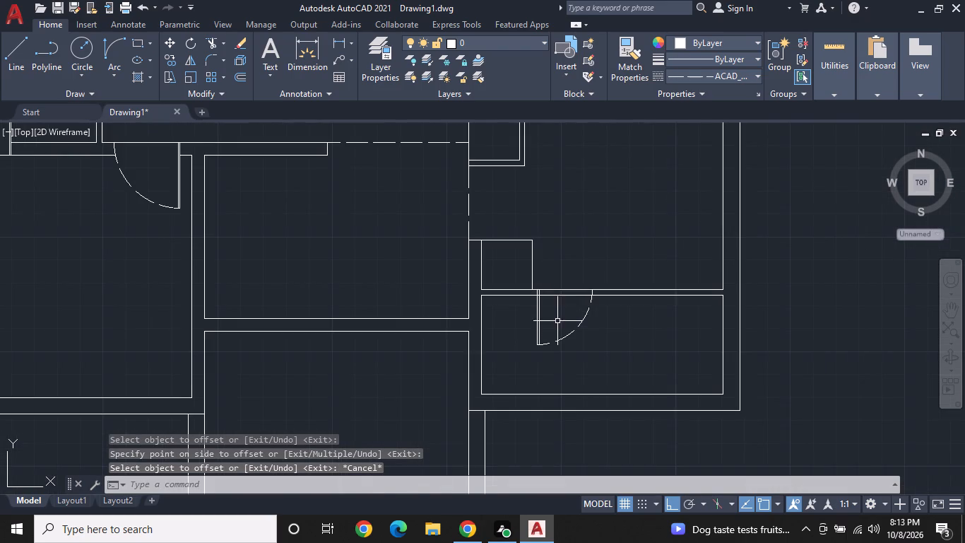
pyautogui.moveTo(557, 321); pyautogui.dragTo(469, 370, button='middle')
pyautogui.scroll(-1, 463, 288)
pyautogui.moveTo(468, 281); pyautogui.dragTo(527, 345, button='middle')
pyautogui.moveTo(544, 288); pyautogui.dragTo(589, 362, button='middle')
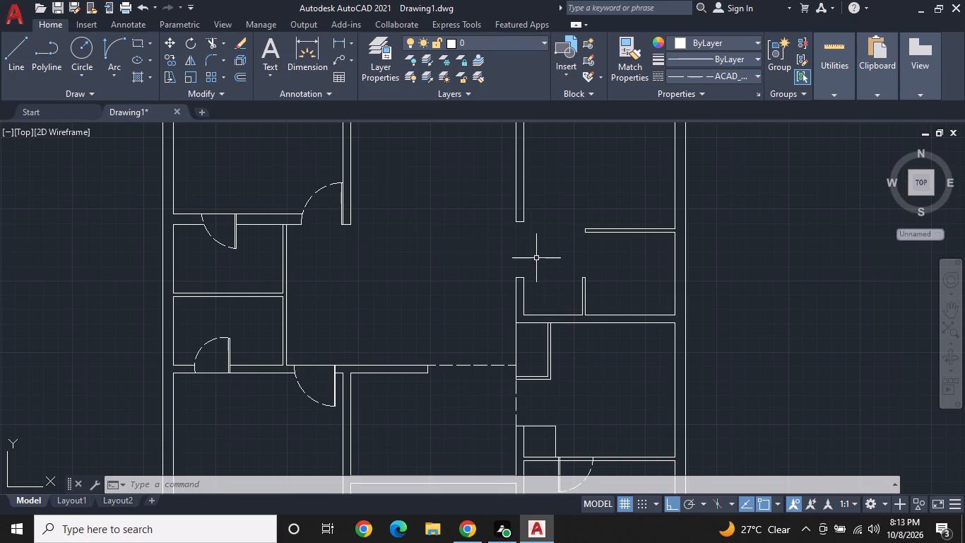
pyautogui.scroll(1, 535, 255)
pyautogui.scroll(-1, 535, 256)
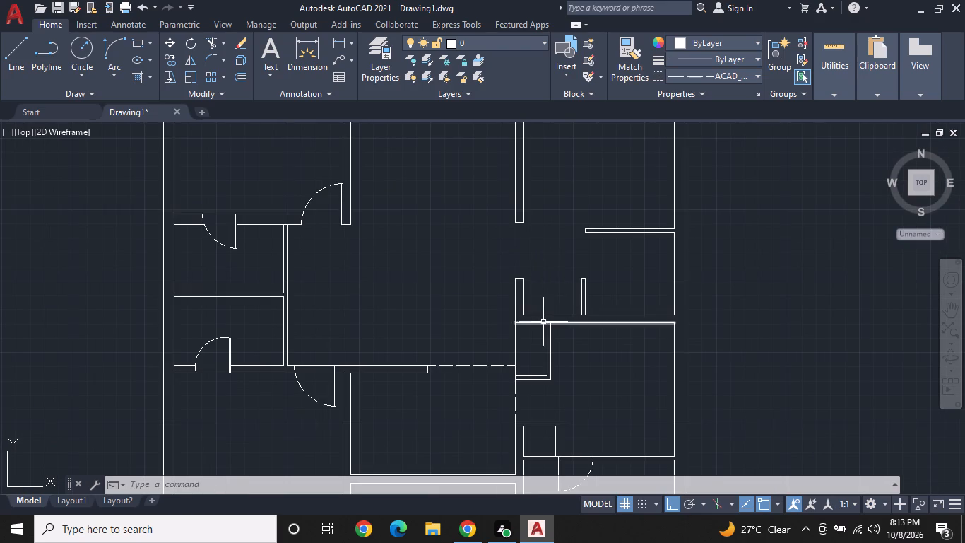
pyautogui.moveTo(543, 322); pyautogui.dragTo(516, 287, button='middle')
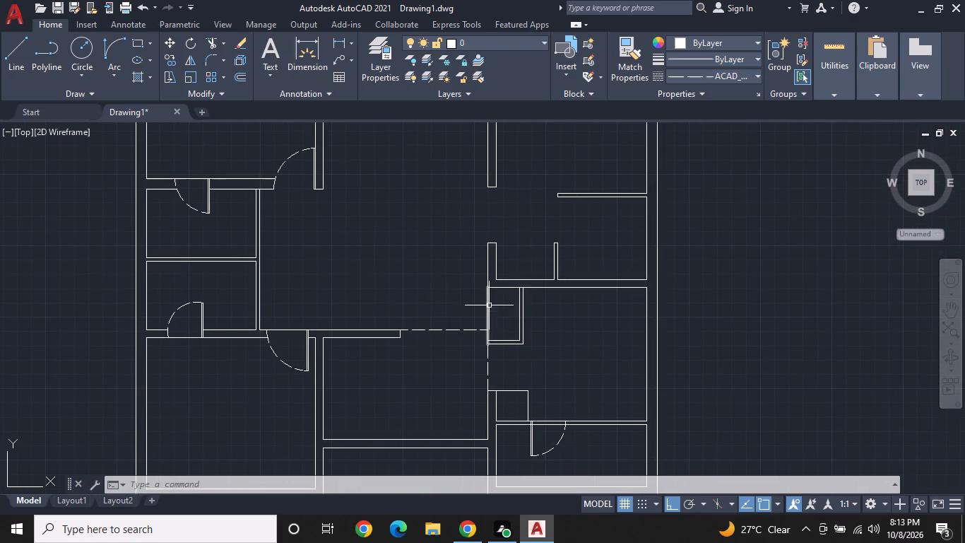
pyautogui.scroll(1, 516, 286)
pyautogui.moveTo(525, 263); pyautogui.dragTo(538, 307, button='middle')
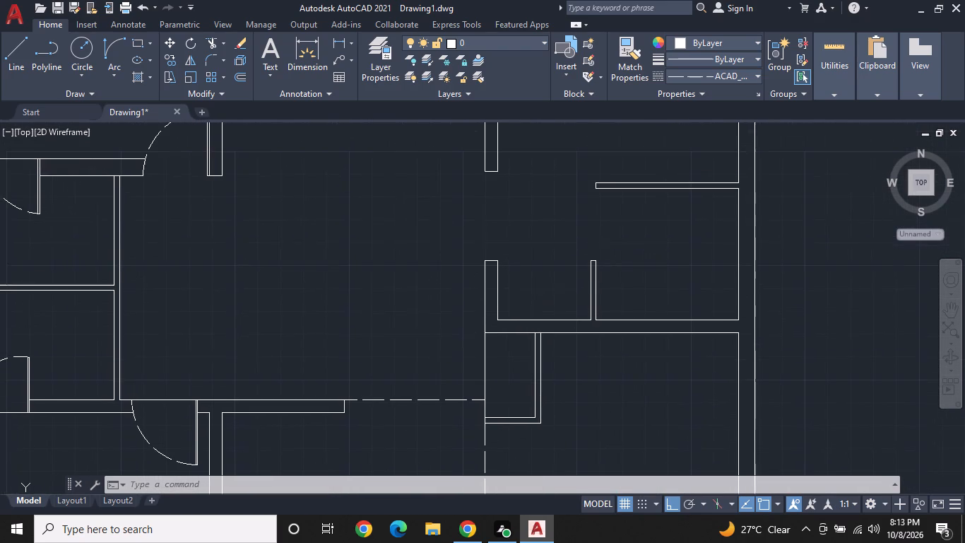
pyautogui.moveTo(538, 307); pyautogui.dragTo(538, 308, button='middle')
pyautogui.scroll(1, 551, 232)
pyautogui.moveTo(560, 242); pyautogui.dragTo(563, 258, button='middle')
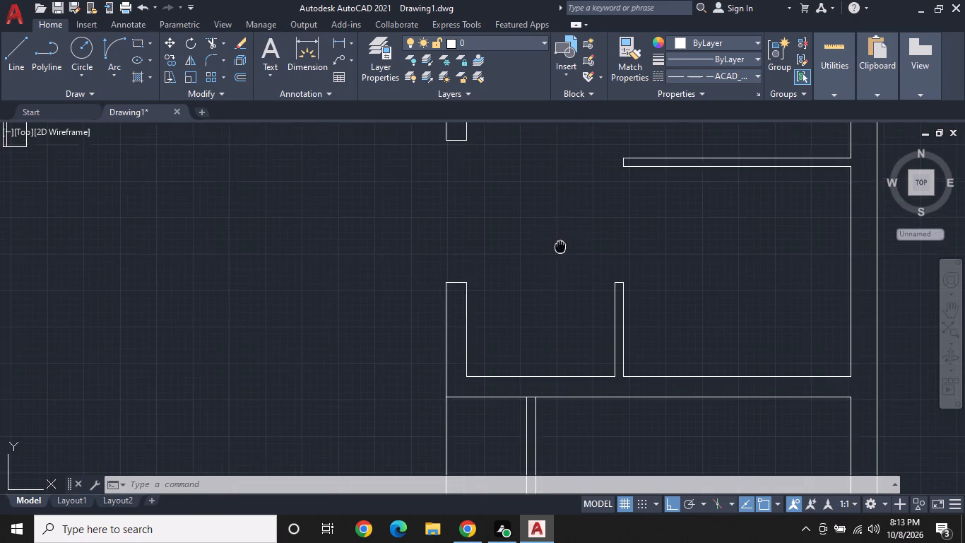
pyautogui.moveTo(563, 258); pyautogui.dragTo(567, 288, button='middle')
pyautogui.scroll(-1, 564, 275)
pyautogui.moveTo(565, 317); pyautogui.dragTo(568, 318, button='middle')
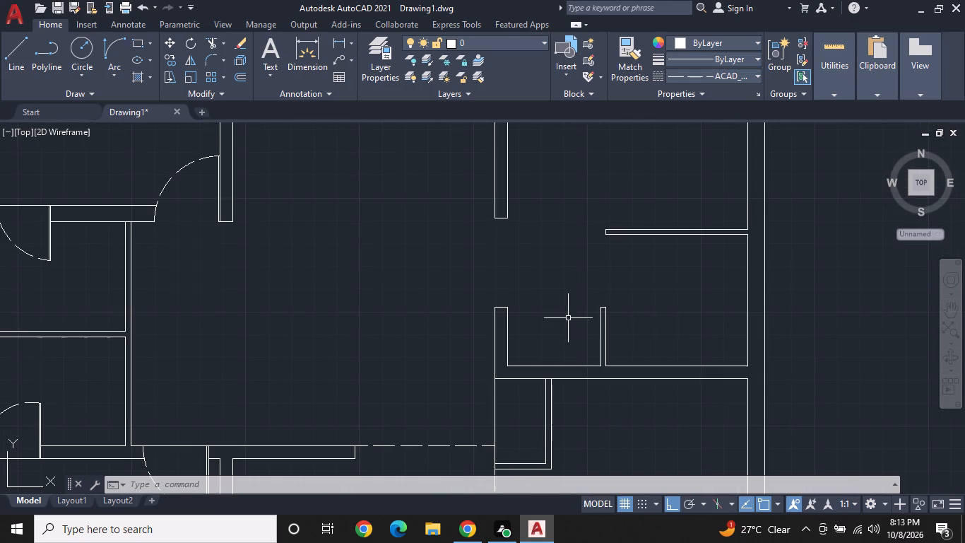
pyautogui.moveTo(568, 318); pyautogui.dragTo(494, 240, button='middle')
pyautogui.moveTo(494, 240); pyautogui.dragTo(555, 318, button='middle')
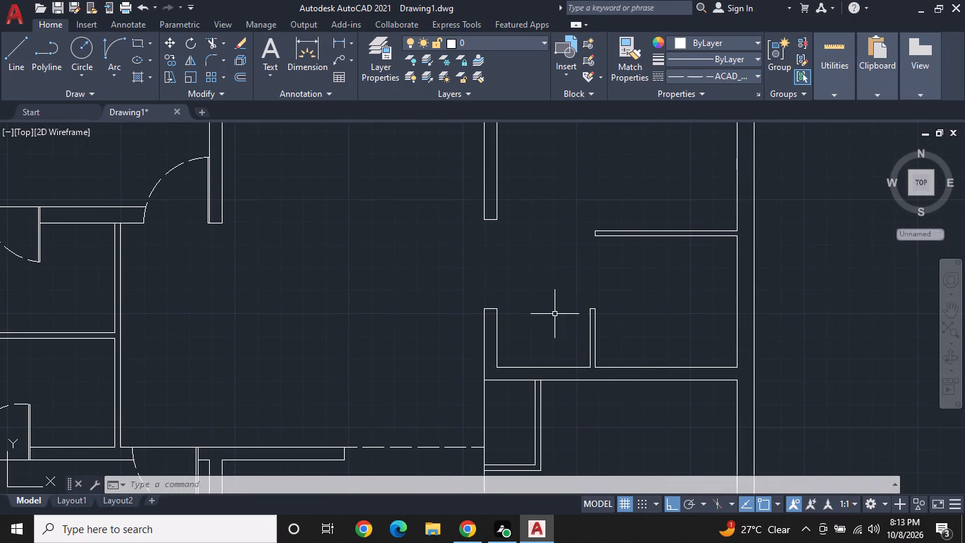
pyautogui.scroll(-1, 533, 219)
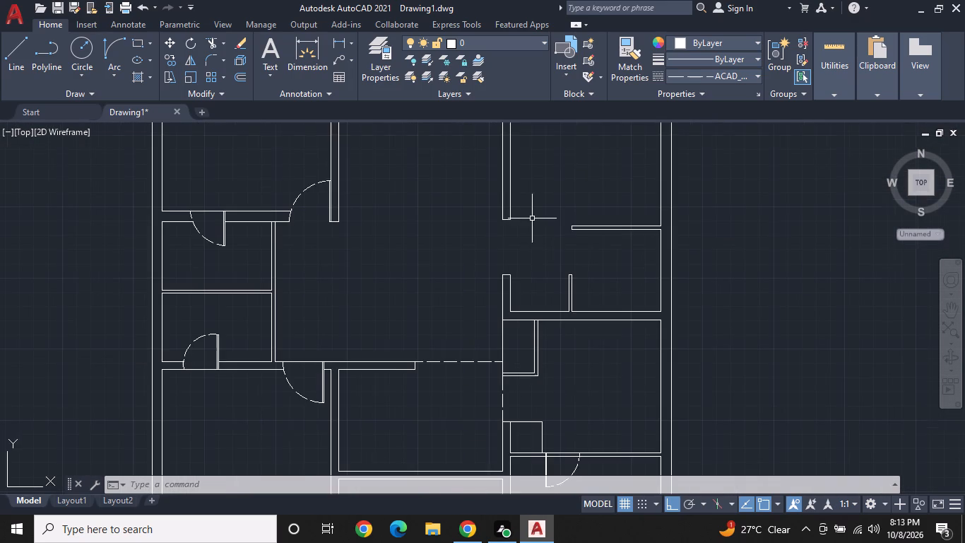
pyautogui.moveTo(532, 216); pyautogui.dragTo(551, 253, button='middle')
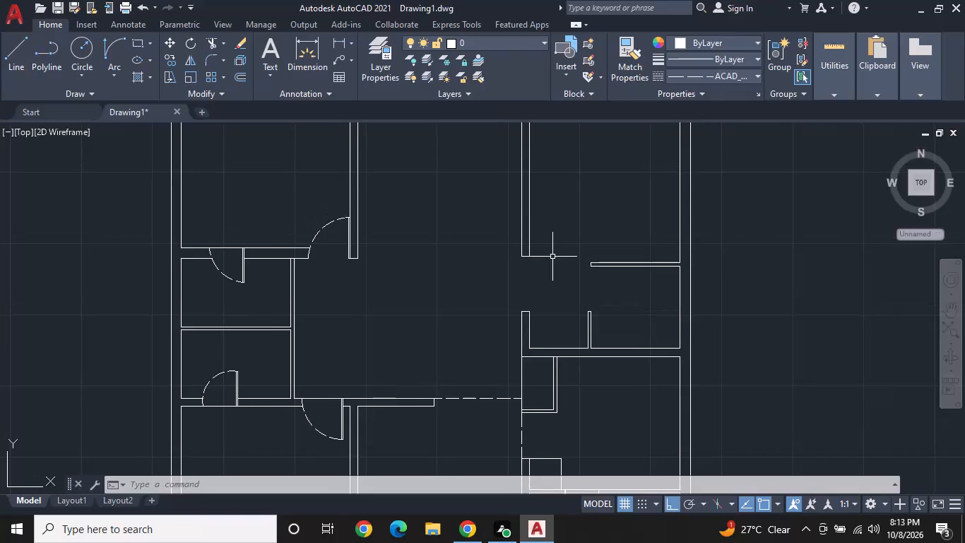
pyautogui.scroll(1, 542, 266)
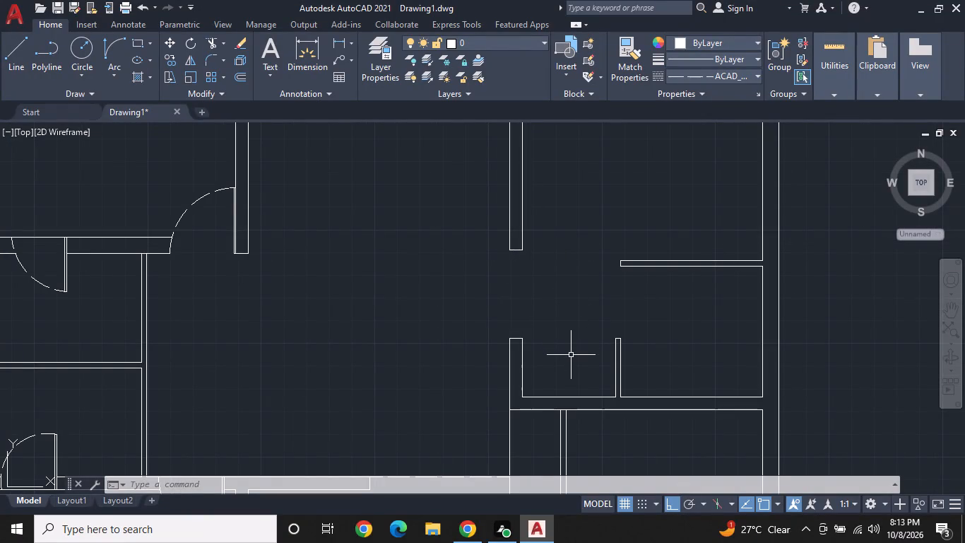
pyautogui.moveTo(562, 347); pyautogui.dragTo(531, 296, button='middle')
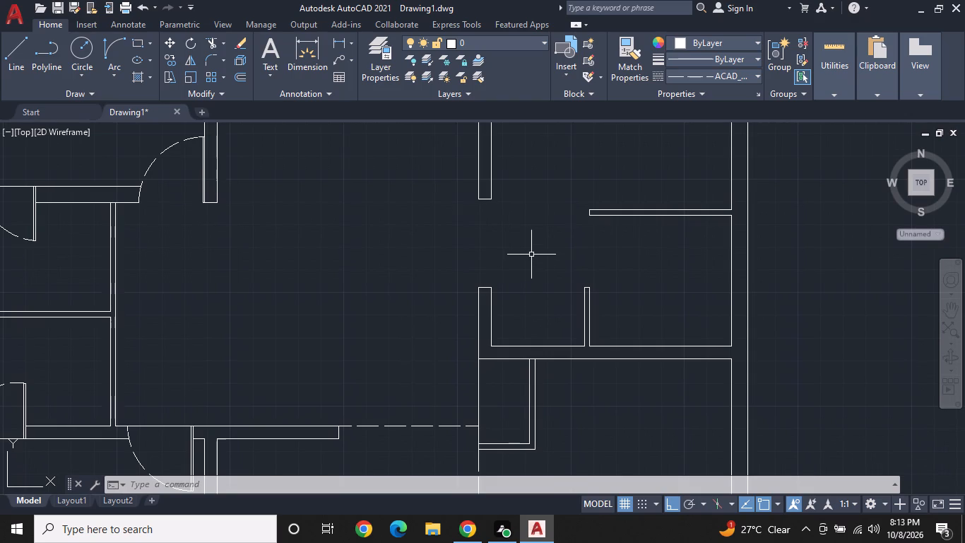
pyautogui.scroll(1, 531, 252)
pyautogui.moveTo(536, 247); pyautogui.dragTo(483, 295, button='middle')
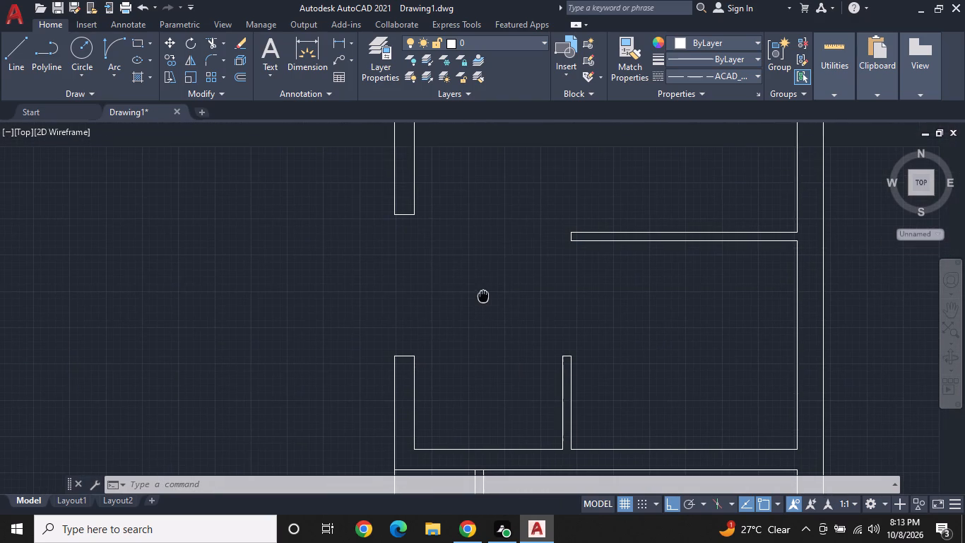
pyautogui.moveTo(483, 295); pyautogui.dragTo(478, 292, button='middle')
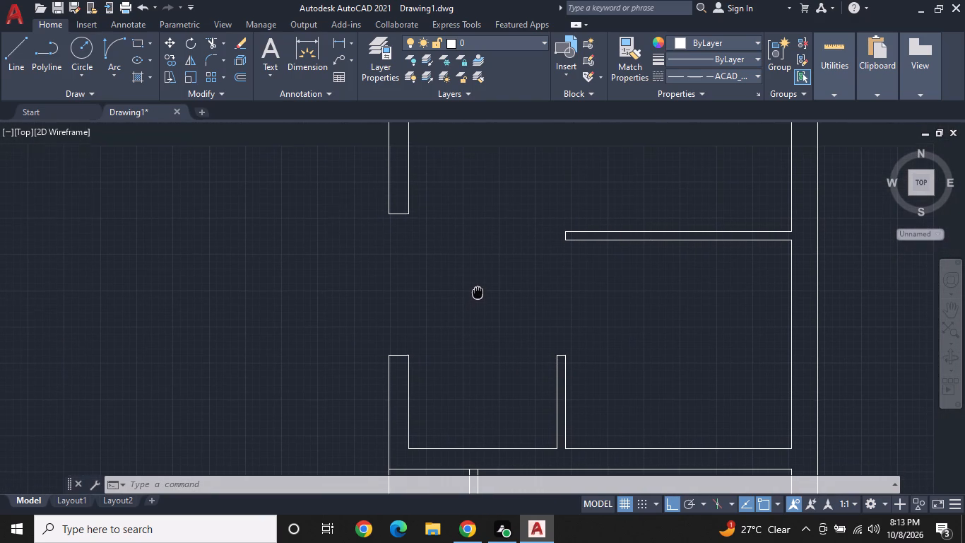
pyautogui.moveTo(478, 292); pyautogui.dragTo(479, 292, button='middle')
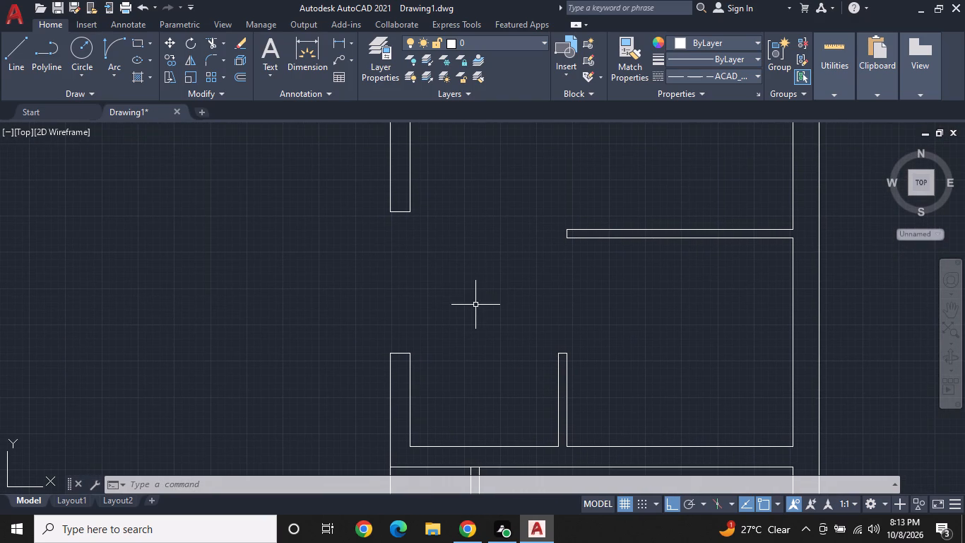
pyautogui.middleClick(473, 314)
pyautogui.moveTo(475, 274); pyautogui.dragTo(480, 310, button='middle')
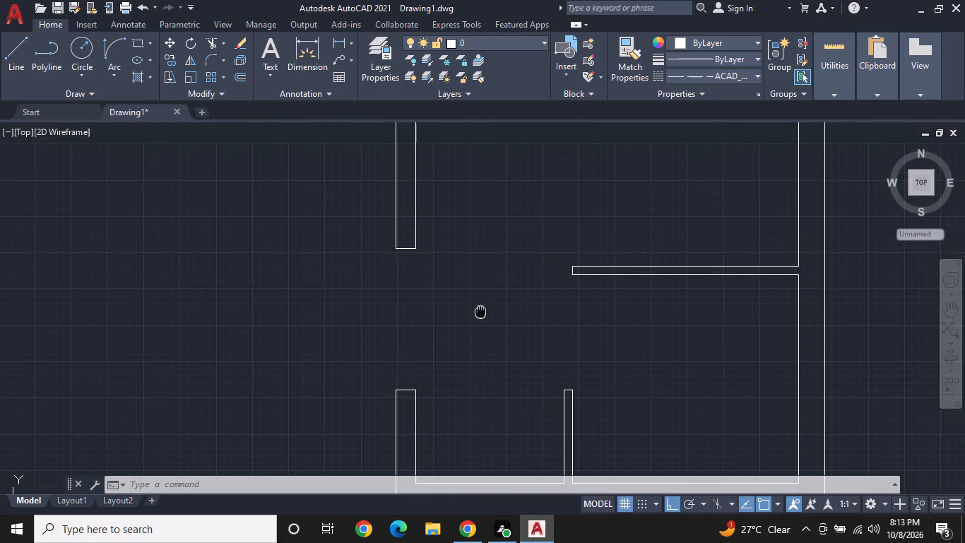
pyautogui.moveTo(480, 310); pyautogui.dragTo(480, 305, button='middle')
pyautogui.moveTo(509, 349); pyautogui.dragTo(501, 307, button='middle')
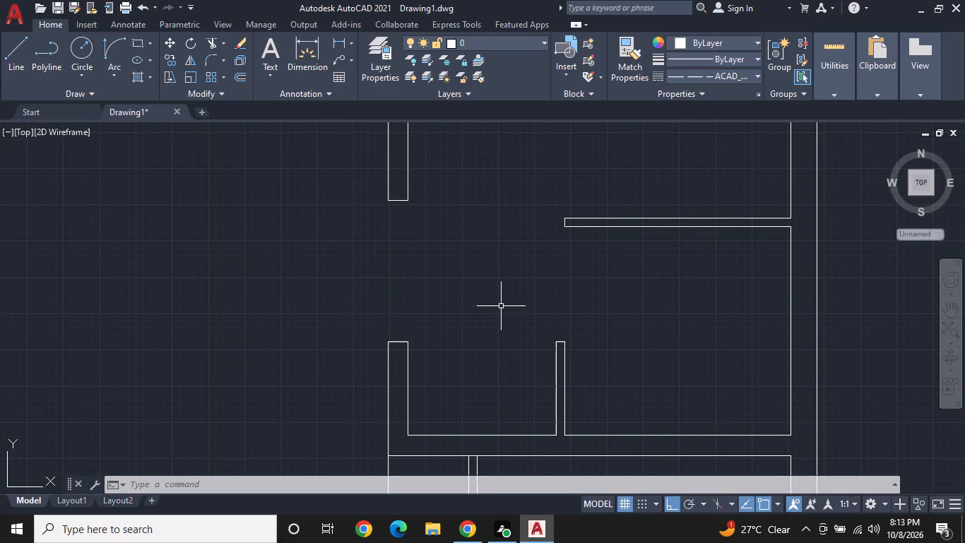
pyautogui.moveTo(455, 240); pyautogui.dragTo(519, 271, button='middle')
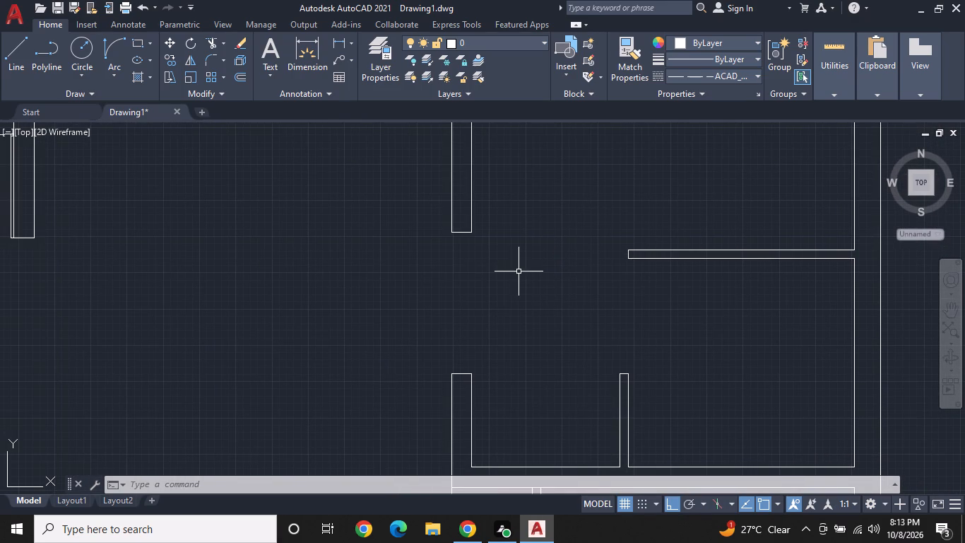
pyautogui.scroll(-1, 510, 280)
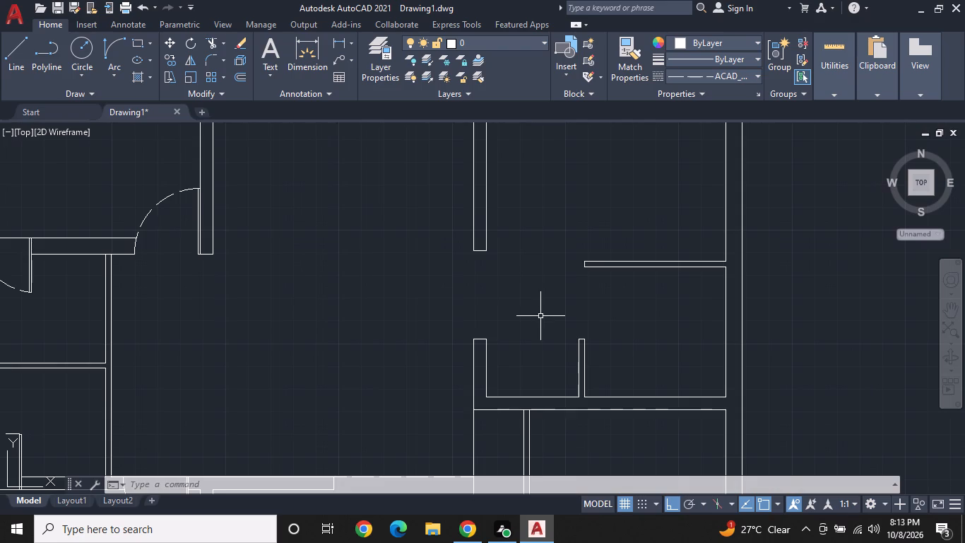
pyautogui.moveTo(534, 310); pyautogui.dragTo(530, 268, button='middle')
pyautogui.scroll(1, 524, 295)
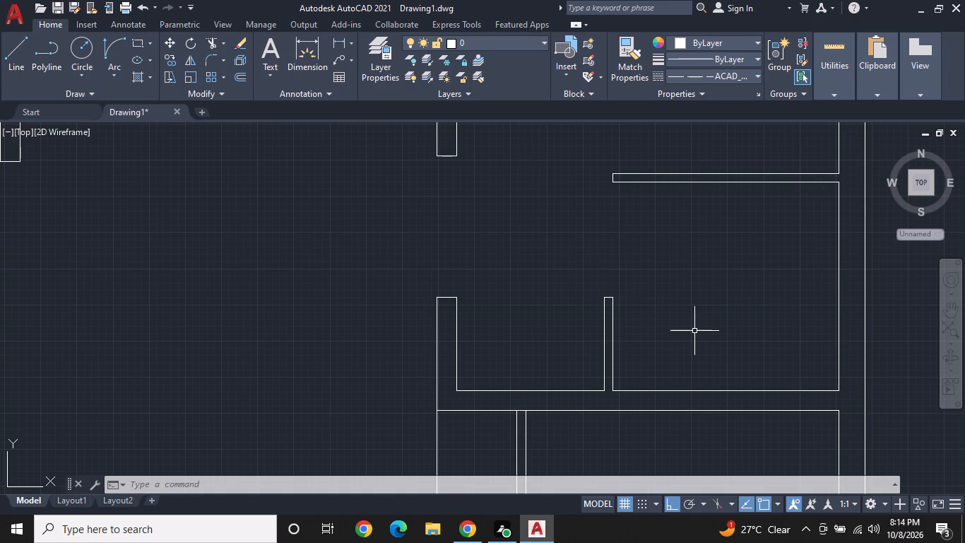
# Inspect the junction where the thin-walled recess's double vertical lines meet the horizontal wall below the small east-side room.
pyautogui.scroll(-1, 690, 346)
pyautogui.scroll(2, 585, 387)
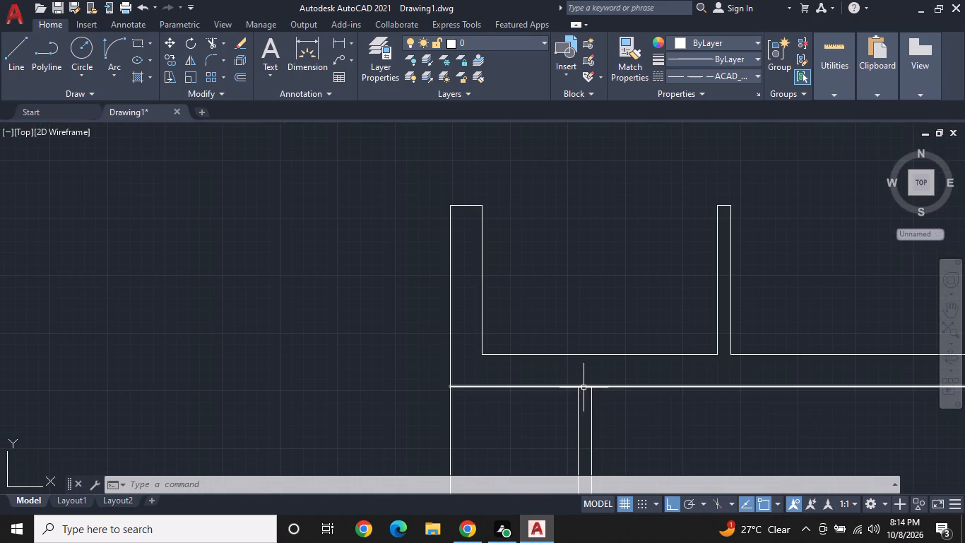
pyautogui.moveTo(584, 380); pyautogui.dragTo(585, 328, button='middle')
pyautogui.middleClick(585, 324)
pyautogui.middleClick(585, 316)
pyautogui.scroll(1, 590, 339)
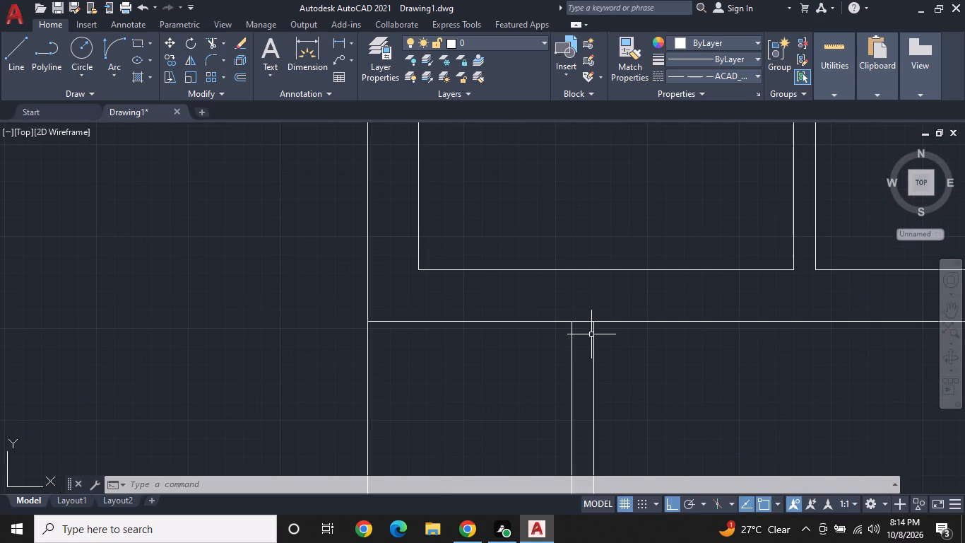
pyautogui.scroll(-1, 519, 318)
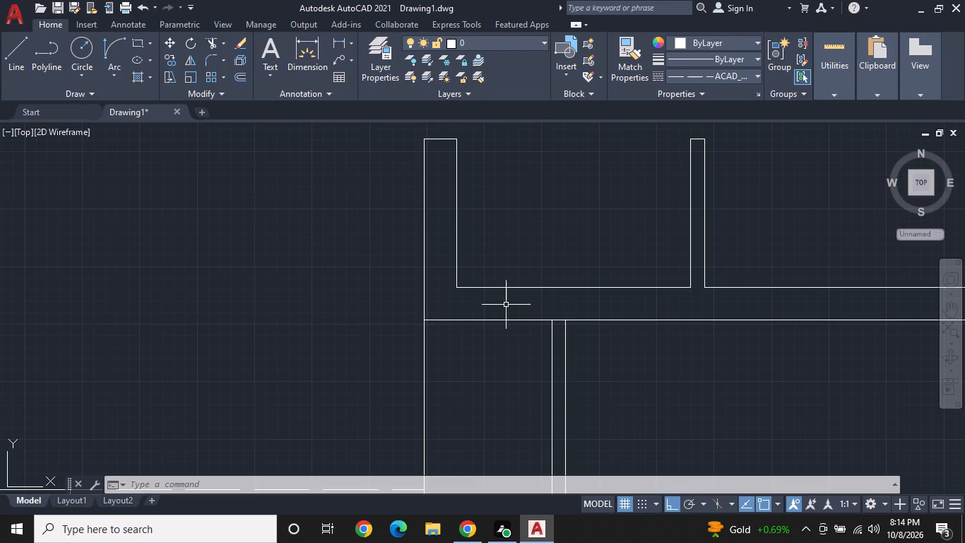
pyautogui.moveTo(550, 327); pyautogui.dragTo(478, 257, button='middle')
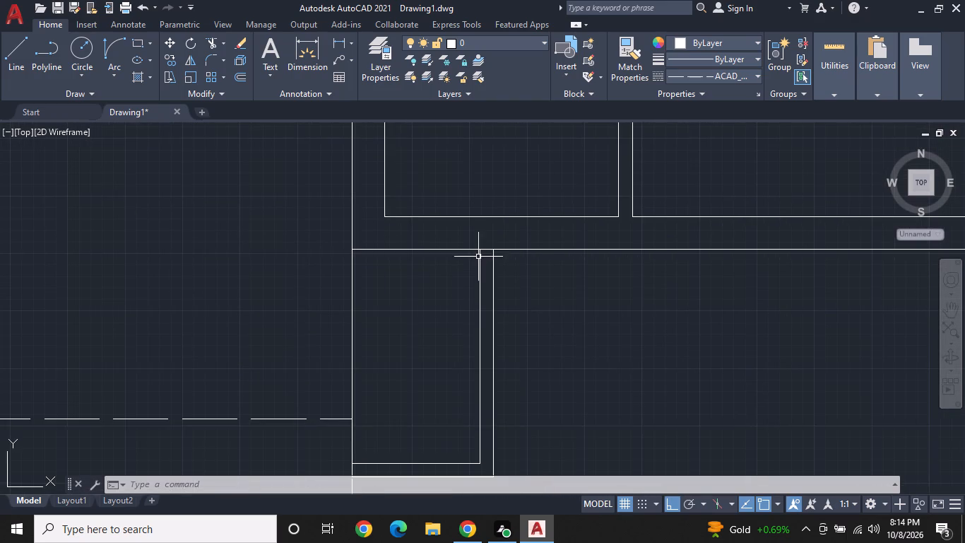
pyautogui.scroll(2, 493, 265)
pyautogui.moveTo(483, 226); pyautogui.dragTo(514, 271, button='middle')
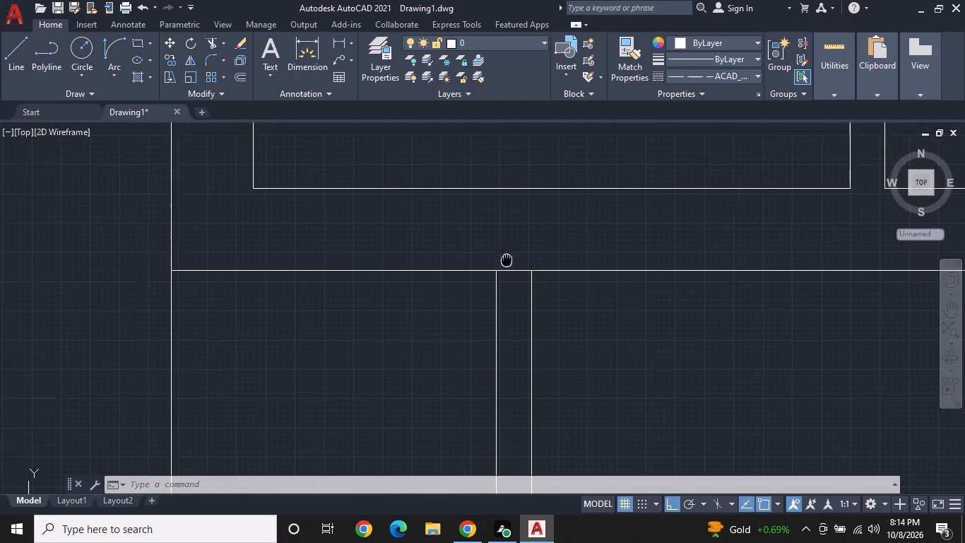
pyautogui.moveTo(514, 271); pyautogui.dragTo(529, 293, button='middle')
pyautogui.scroll(-1, 530, 290)
pyautogui.scroll(-1, 524, 225)
pyautogui.moveTo(524, 225); pyautogui.dragTo(560, 294, button='middle')
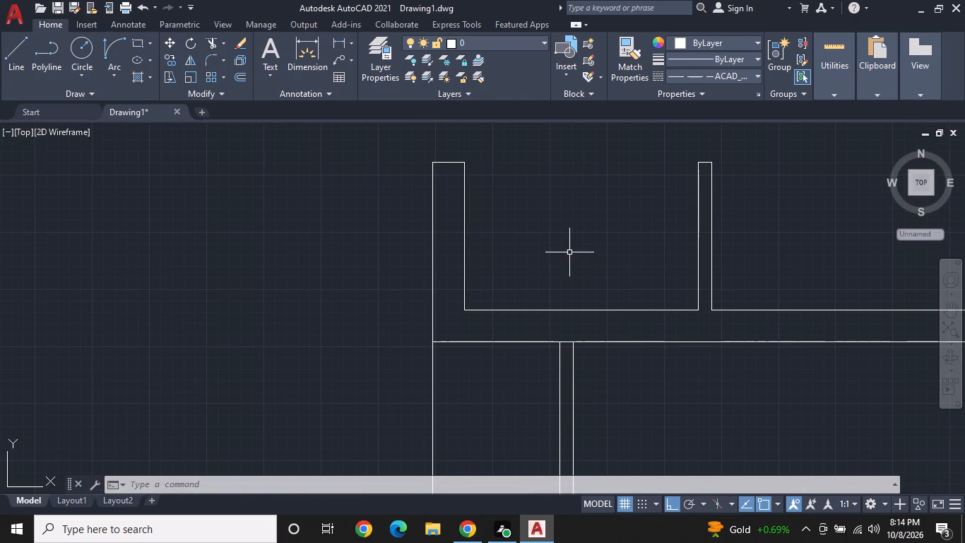
pyautogui.moveTo(556, 259); pyautogui.dragTo(469, 273, button='middle')
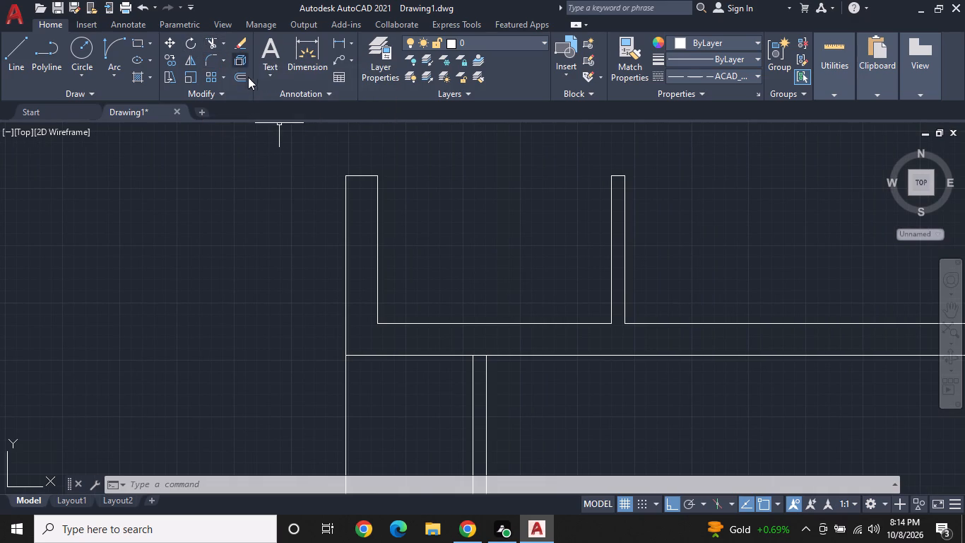
pyautogui.scroll(1, 473, 365)
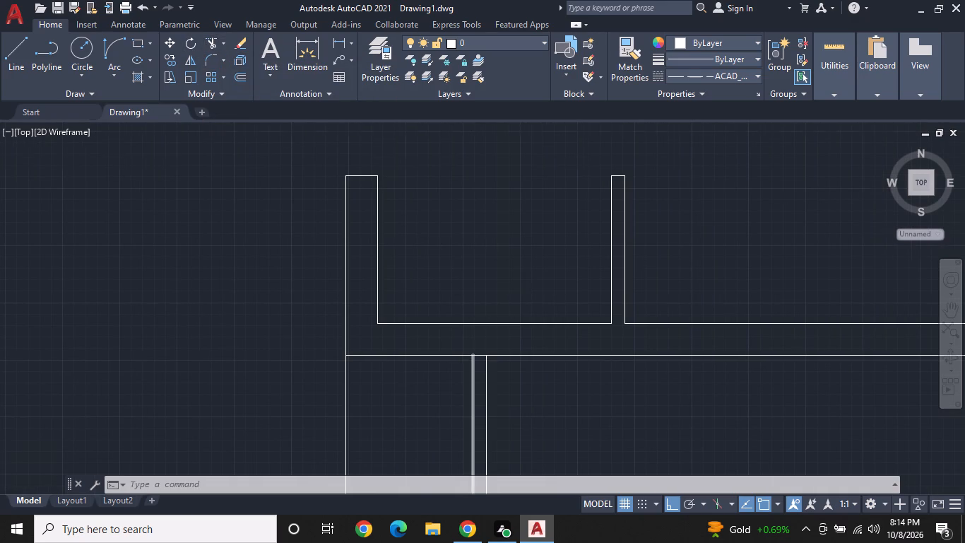
pyautogui.moveTo(467, 359); pyautogui.dragTo(431, 315, button='middle')
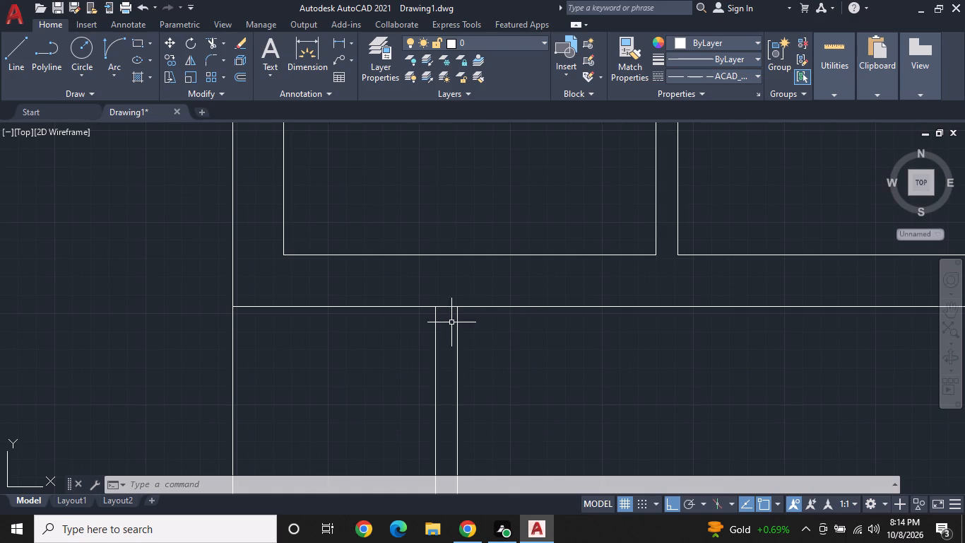
pyautogui.moveTo(444, 293); pyautogui.dragTo(444, 258, button='middle')
pyautogui.moveTo(446, 255); pyautogui.dragTo(449, 242, button='middle')
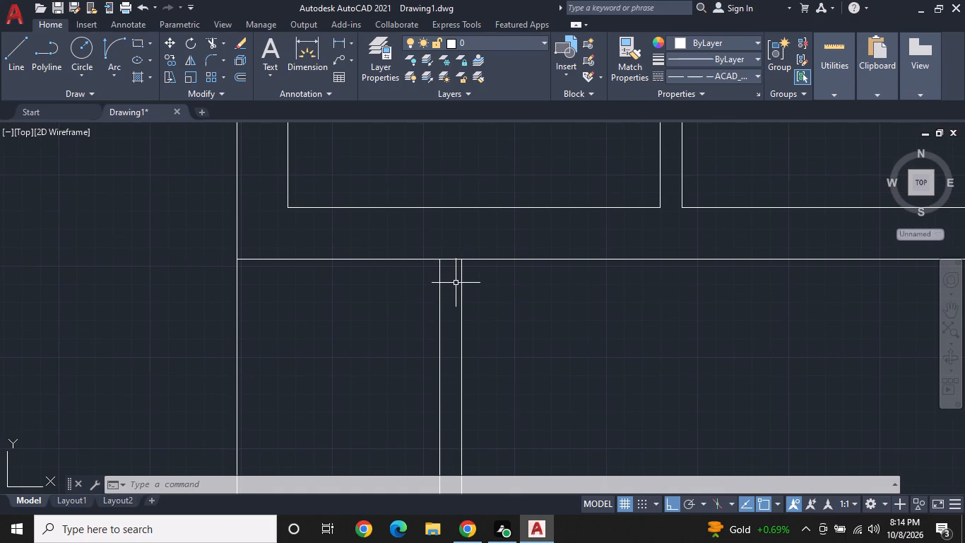
pyautogui.scroll(-1, 456, 289)
pyautogui.moveTo(455, 280); pyautogui.dragTo(454, 221, button='middle')
pyautogui.scroll(1, 455, 221)
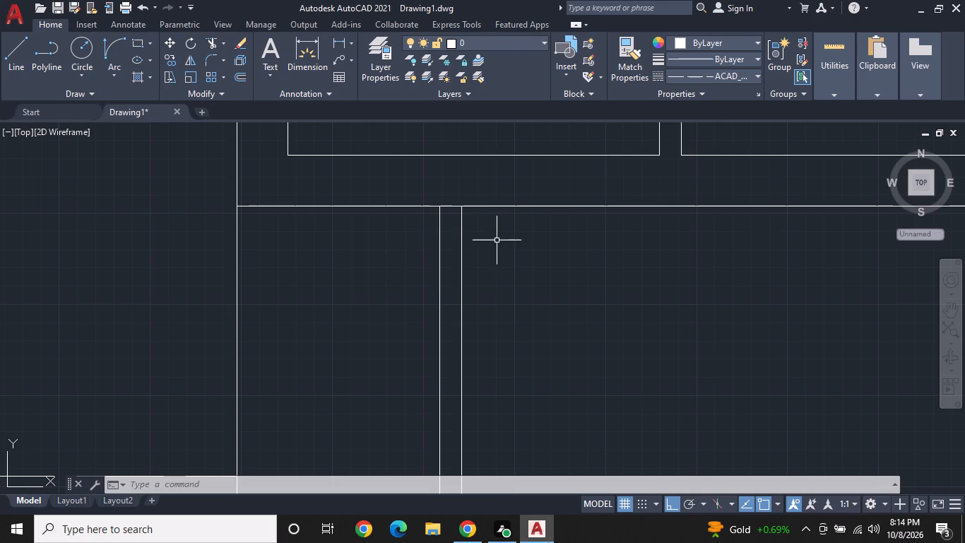
pyautogui.scroll(1, 471, 241)
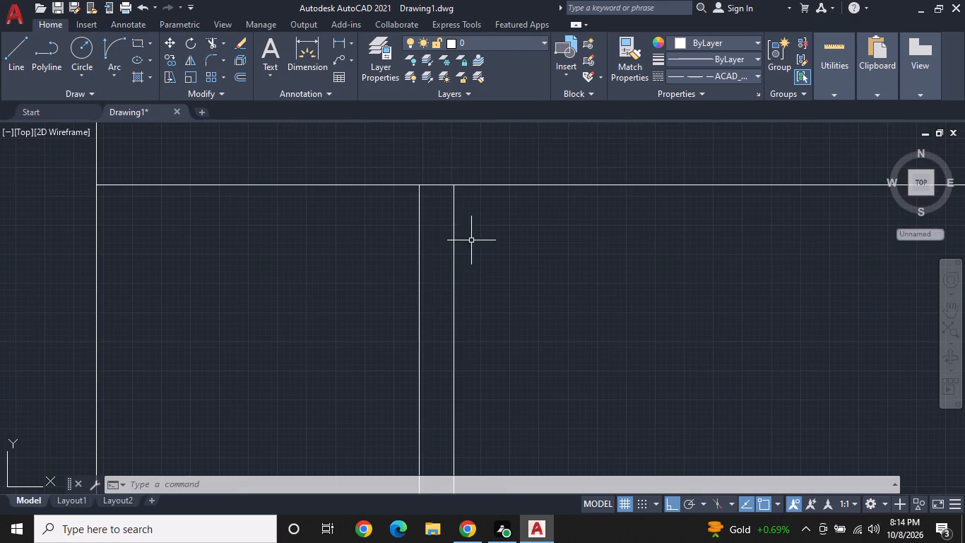
pyautogui.scroll(-1, 449, 196)
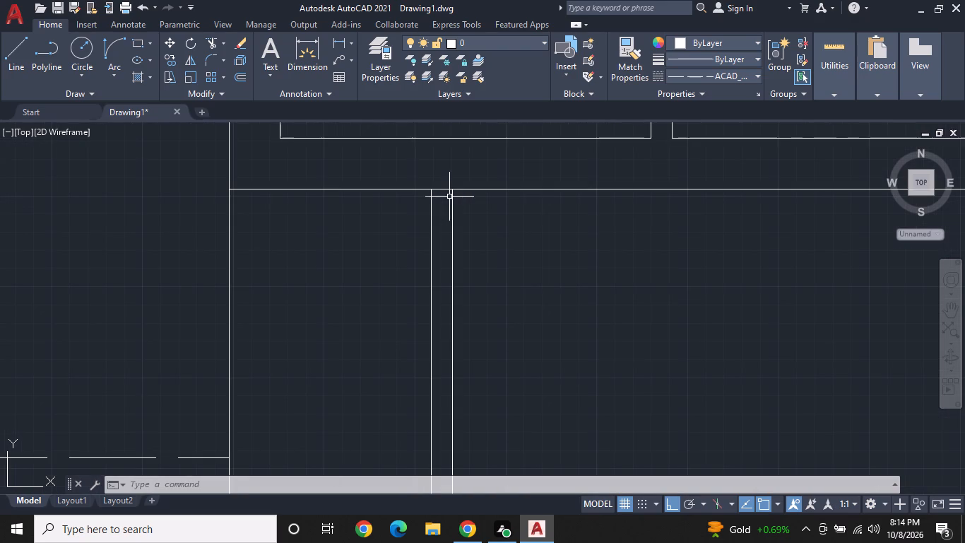
pyautogui.moveTo(449, 197); pyautogui.dragTo(489, 259, button='middle')
pyautogui.scroll(1, 490, 259)
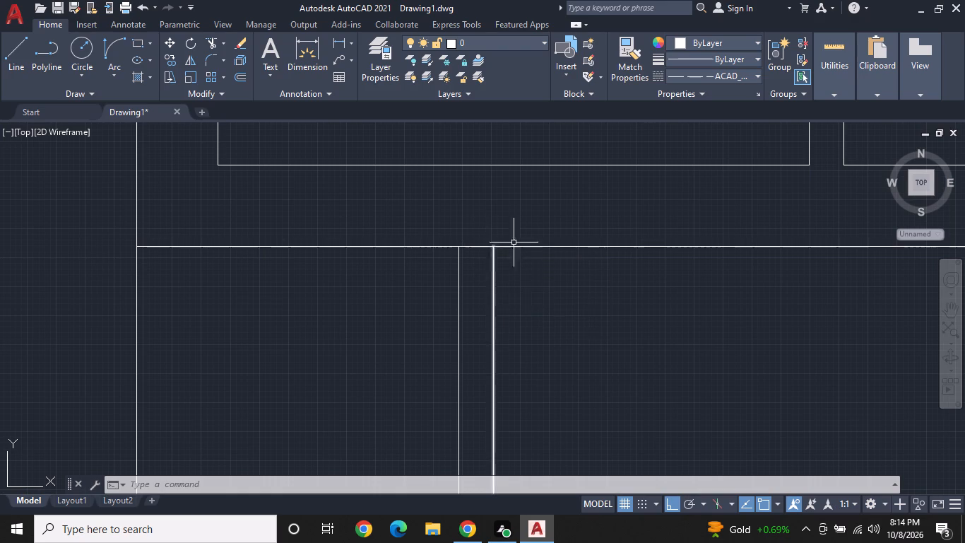
pyautogui.scroll(-1, 542, 238)
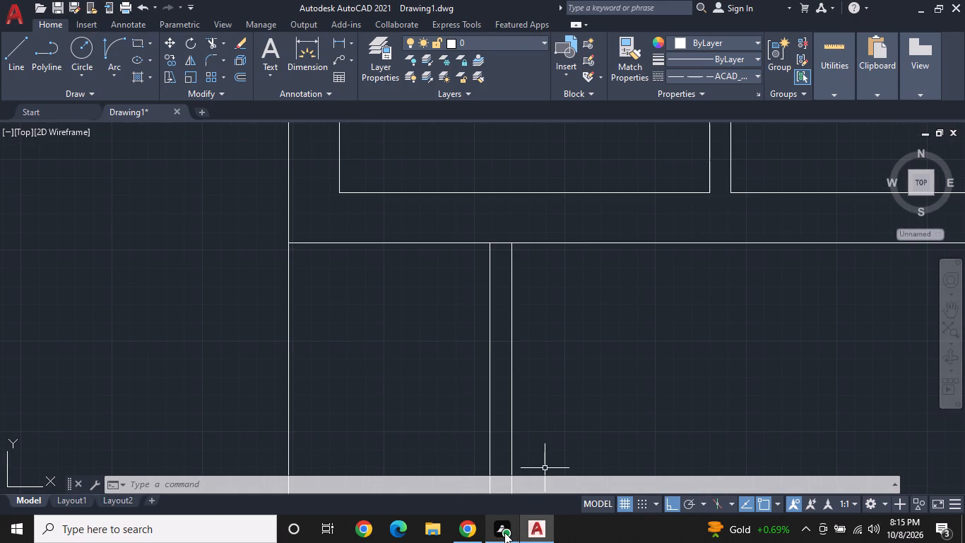
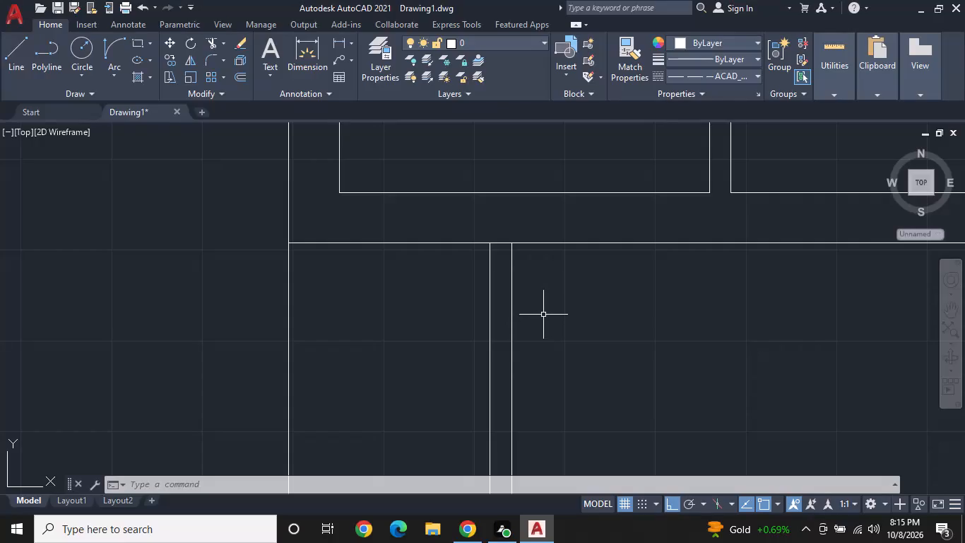
# Trim the lower wall line out of the door opening between the door leaf and swing arc, south of the large east room.
pyautogui.scroll(-1, 545, 315)
pyautogui.moveTo(544, 315); pyautogui.dragTo(542, 316, button='middle')
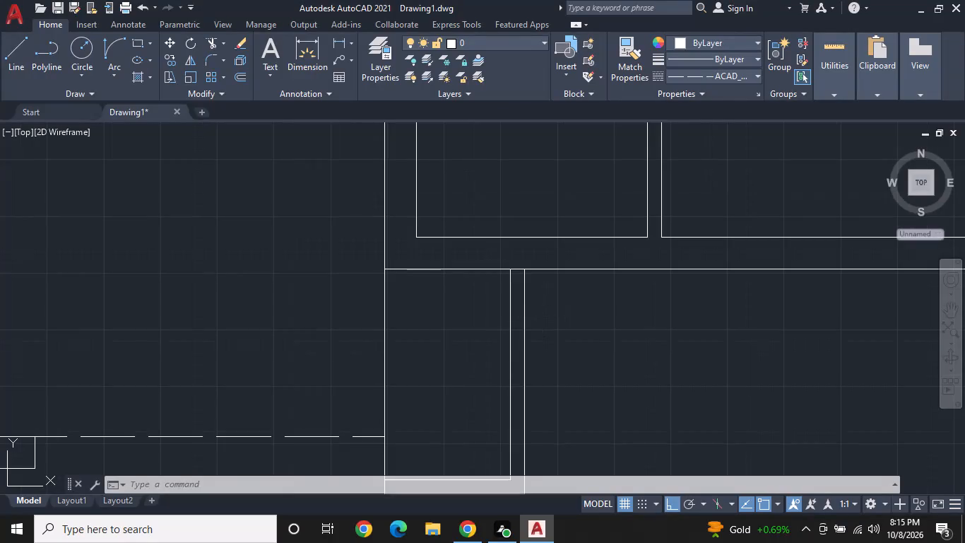
pyautogui.moveTo(542, 316); pyautogui.dragTo(389, 318, button='middle')
pyautogui.scroll(-1, 358, 278)
pyautogui.scroll(-1, 439, 300)
pyautogui.moveTo(456, 346); pyautogui.dragTo(456, 345, button='middle')
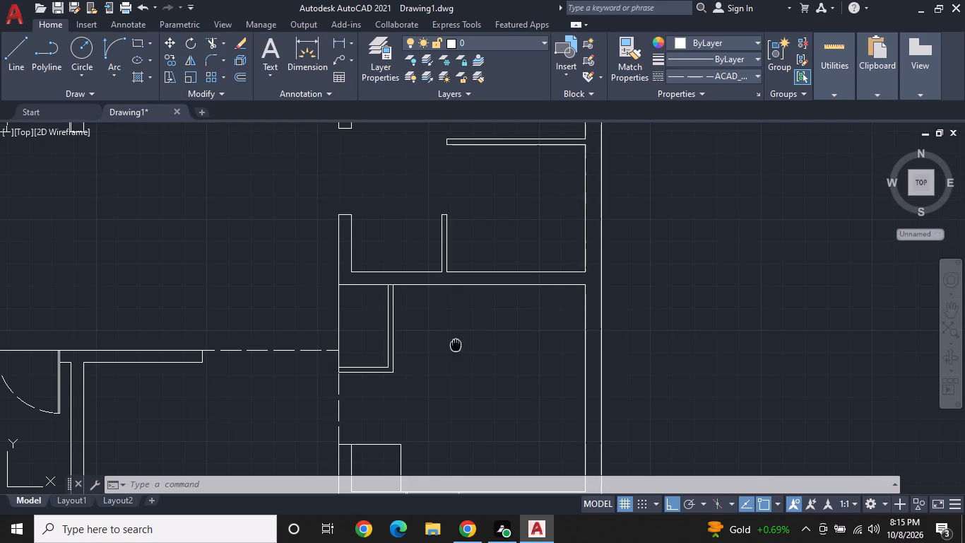
pyautogui.moveTo(456, 345); pyautogui.dragTo(479, 269, button='middle')
pyautogui.moveTo(483, 341); pyautogui.dragTo(490, 308, button='middle')
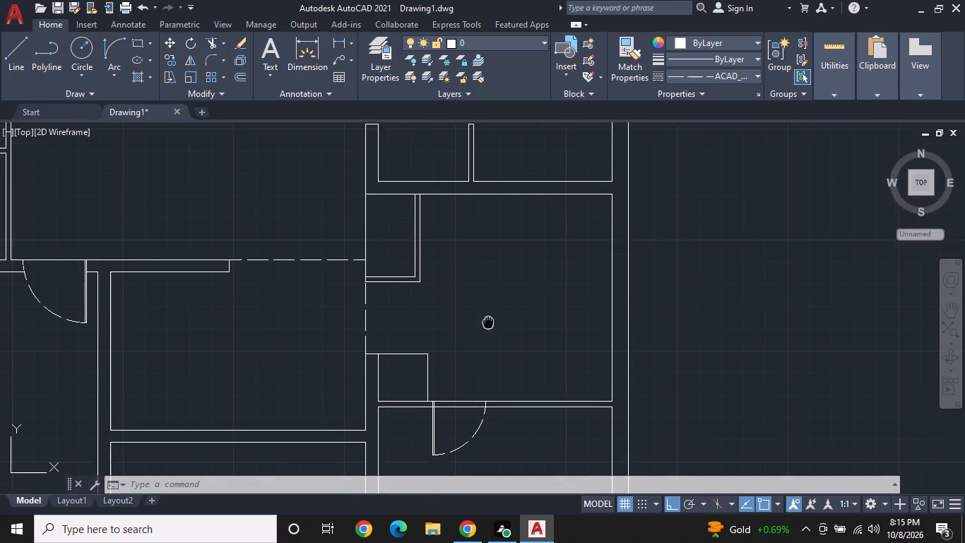
pyautogui.moveTo(490, 308); pyautogui.dragTo(497, 281, button='middle')
pyautogui.write('TR')
pyautogui.press('space')
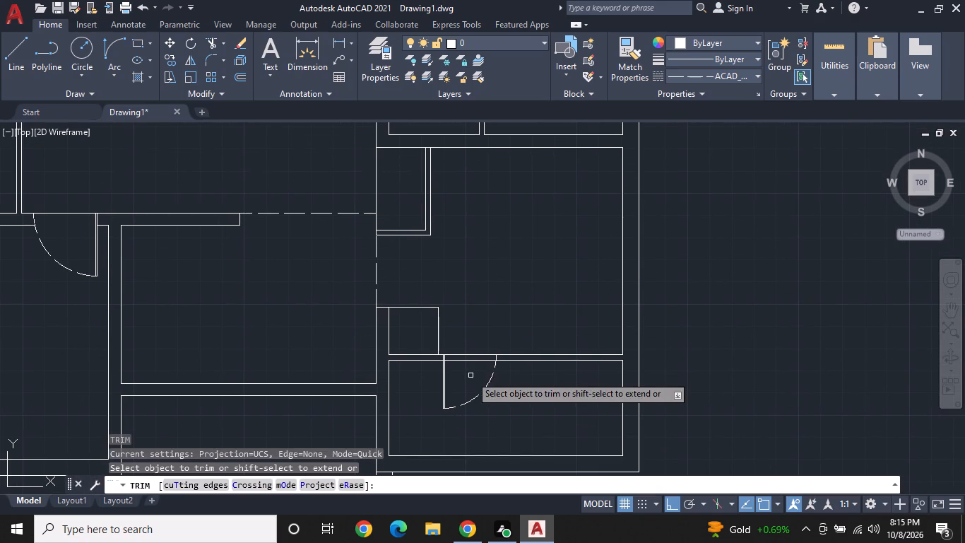
pyautogui.click(480, 363)
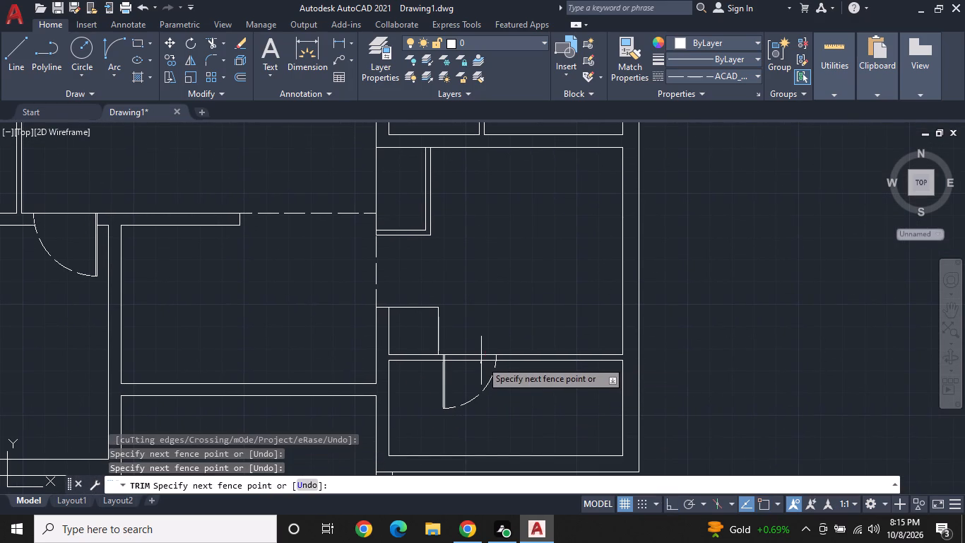
pyautogui.click(480, 359)
pyautogui.moveTo(485, 276); pyautogui.dragTo(499, 352, button='middle')
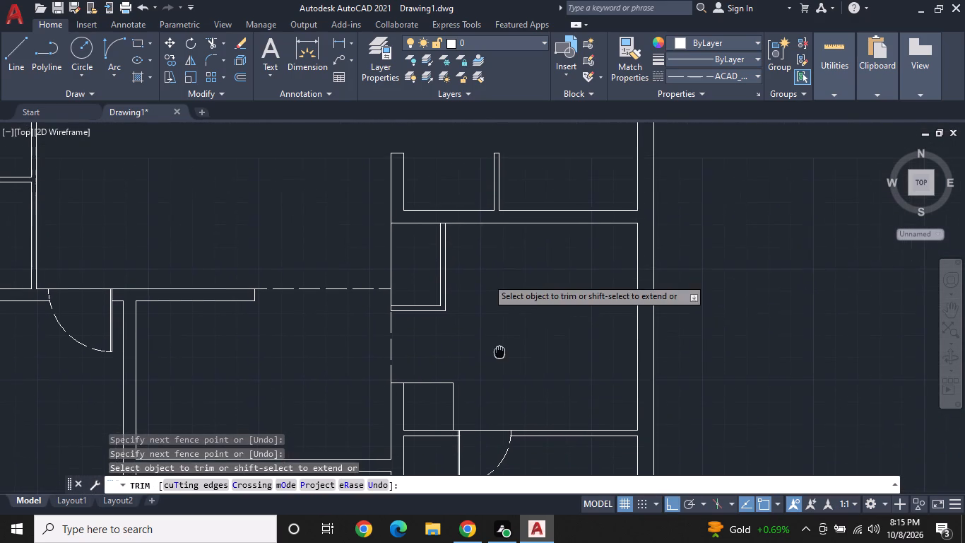
pyautogui.moveTo(499, 352); pyautogui.dragTo(495, 358, button='middle')
pyautogui.press('Escape')
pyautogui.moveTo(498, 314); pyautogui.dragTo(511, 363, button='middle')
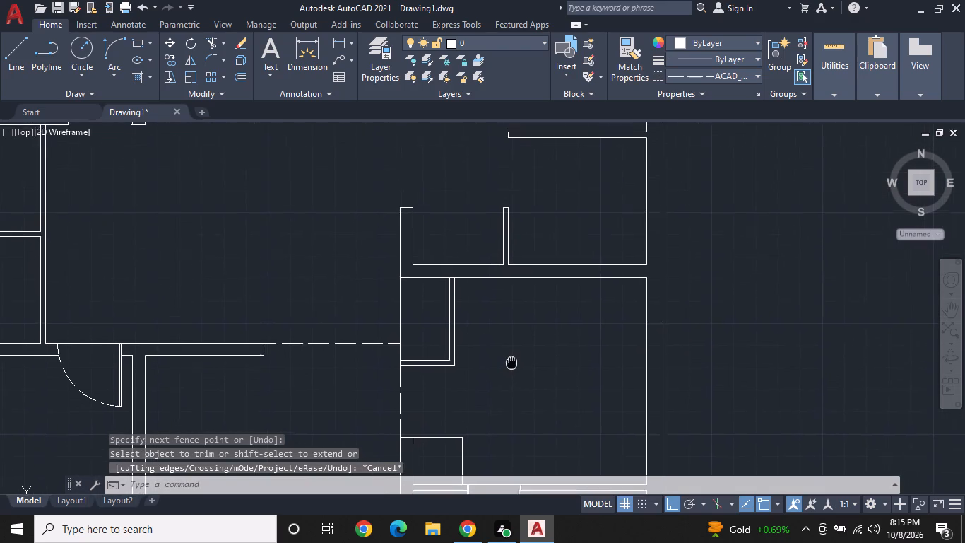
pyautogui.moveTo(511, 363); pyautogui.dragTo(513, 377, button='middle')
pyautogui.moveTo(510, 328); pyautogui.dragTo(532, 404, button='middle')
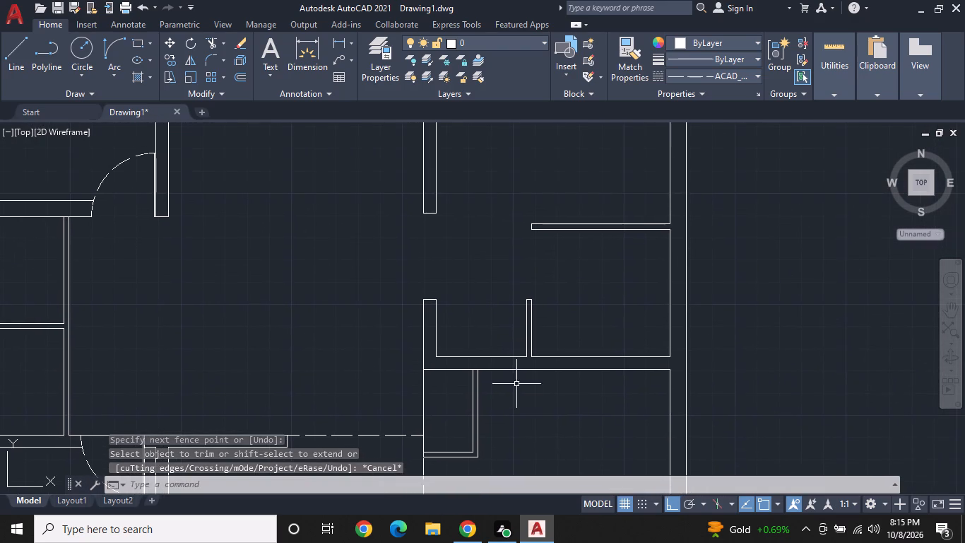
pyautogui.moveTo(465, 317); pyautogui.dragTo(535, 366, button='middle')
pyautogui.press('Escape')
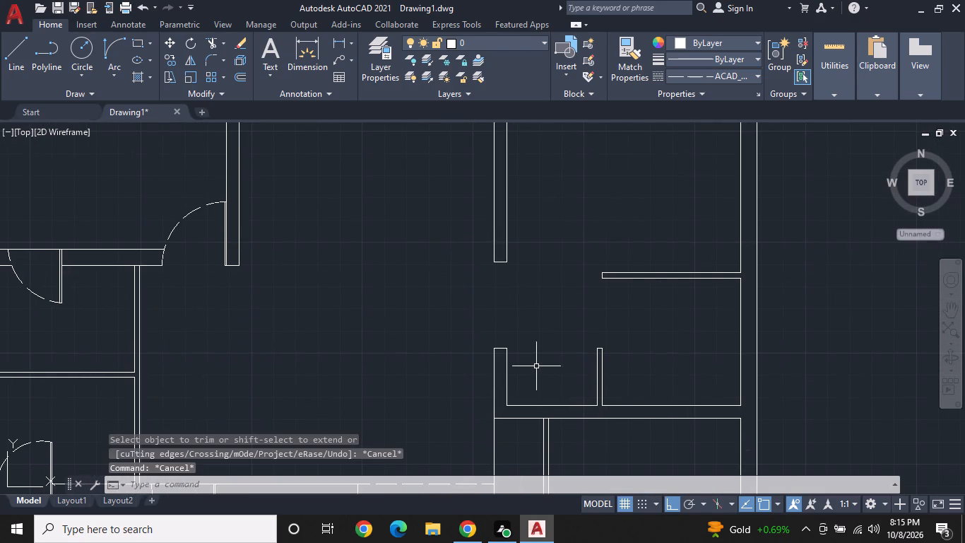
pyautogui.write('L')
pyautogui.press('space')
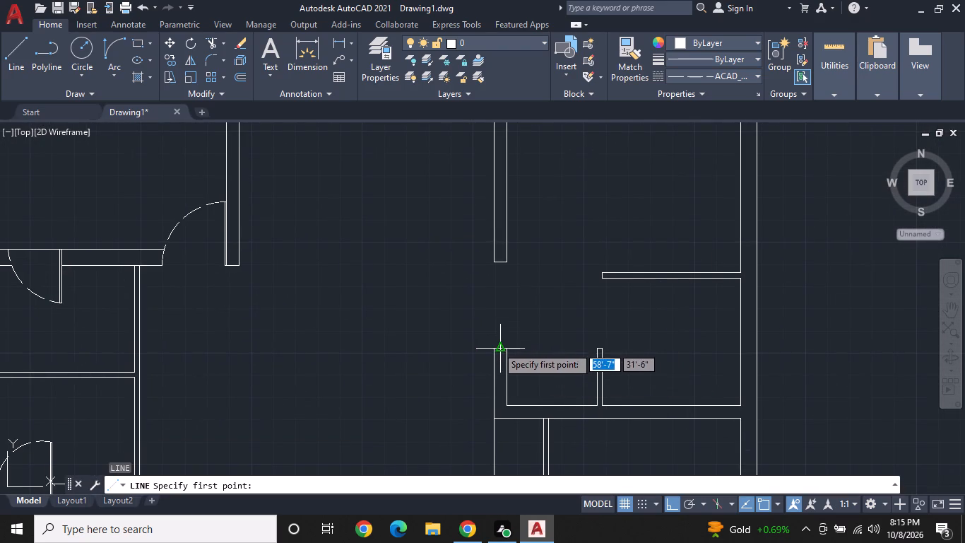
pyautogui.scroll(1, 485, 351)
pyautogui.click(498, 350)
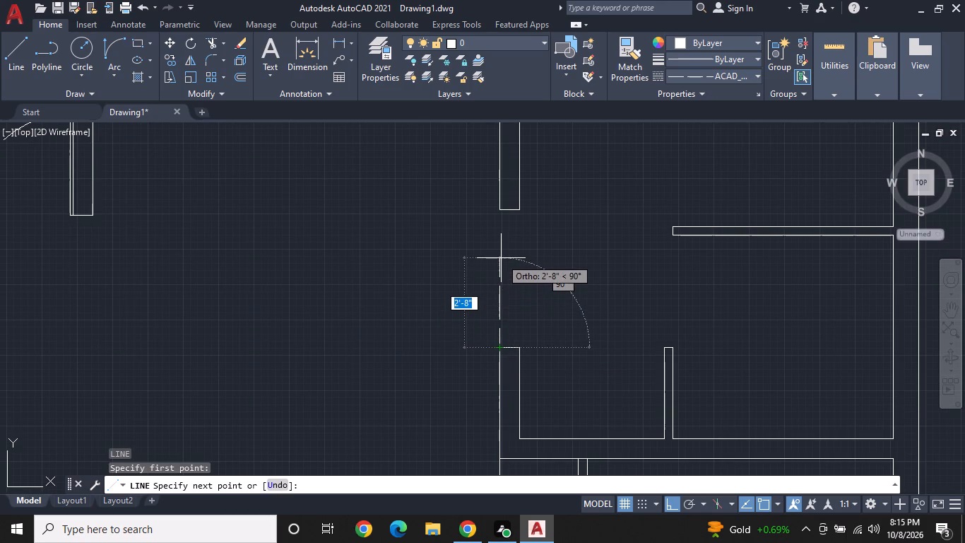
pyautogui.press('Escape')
# With the current linetype set to ByLayer, draw a 3'-0" line north from the west corner of the small east-side room's lower wall end.
pyautogui.click(714, 79)
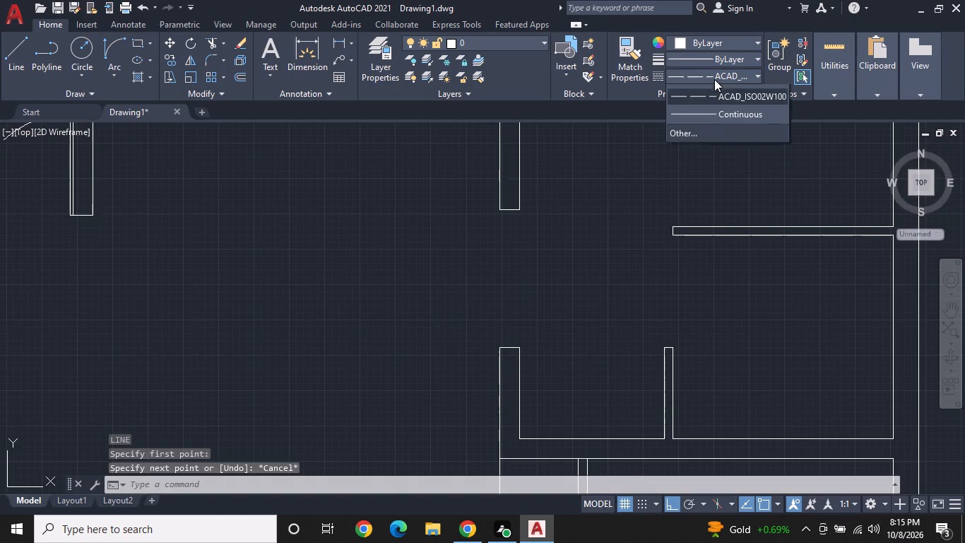
pyautogui.click(714, 90)
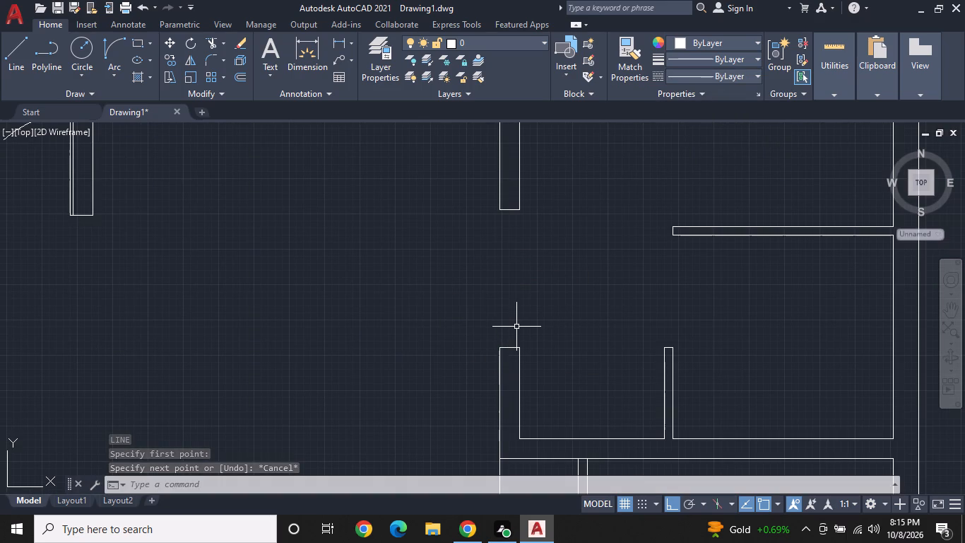
pyautogui.write('L')
pyautogui.press('space')
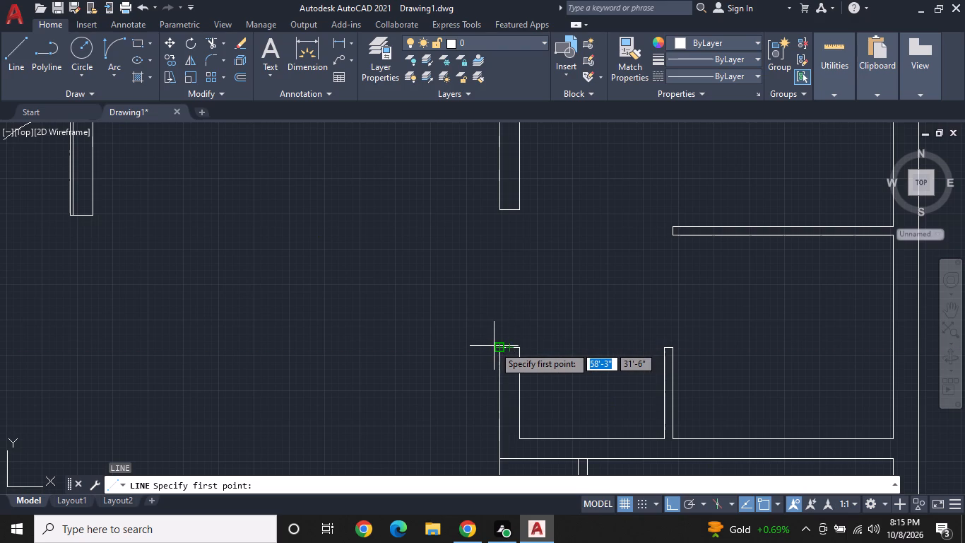
pyautogui.scroll(2, 498, 344)
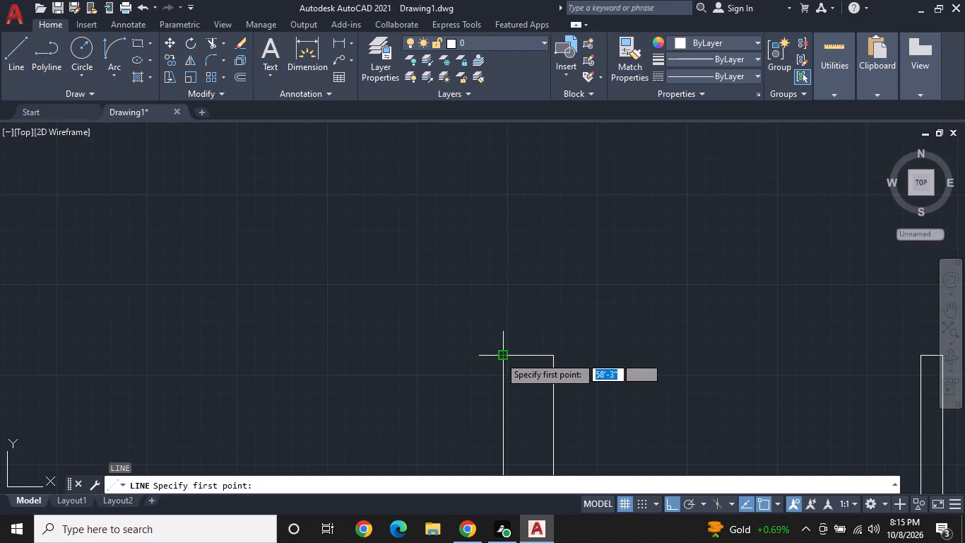
pyautogui.click(499, 356)
pyautogui.moveTo(519, 231); pyautogui.dragTo(543, 304, button='middle')
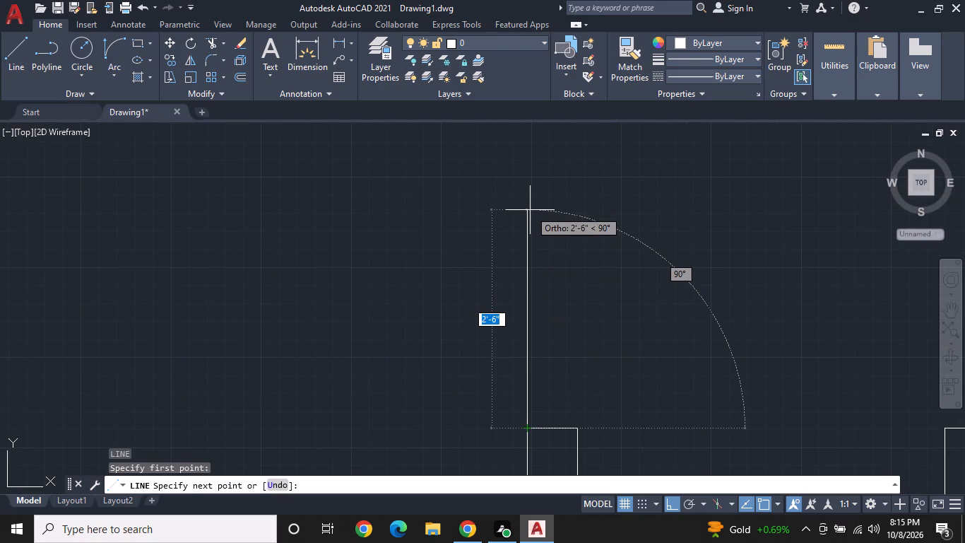
pyautogui.moveTo(529, 212); pyautogui.dragTo(543, 300, button='middle')
pyautogui.scroll(1, 543, 300)
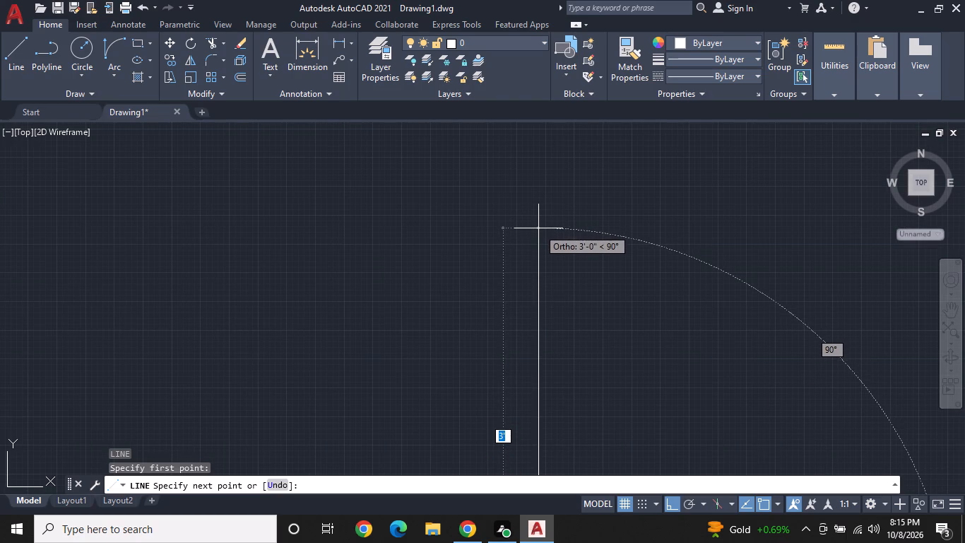
pyautogui.click(538, 228)
pyautogui.scroll(-2, 576, 232)
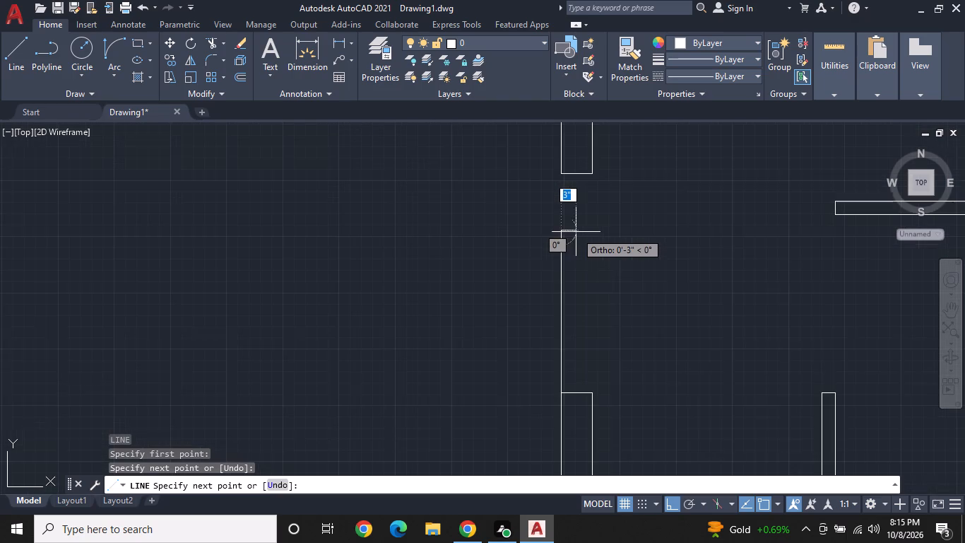
pyautogui.moveTo(576, 248); pyautogui.dragTo(556, 202, button='middle')
pyautogui.press('Escape')
# Draw the door-leaf line about 3' long, running east from the same wall corner.
pyautogui.press('space')
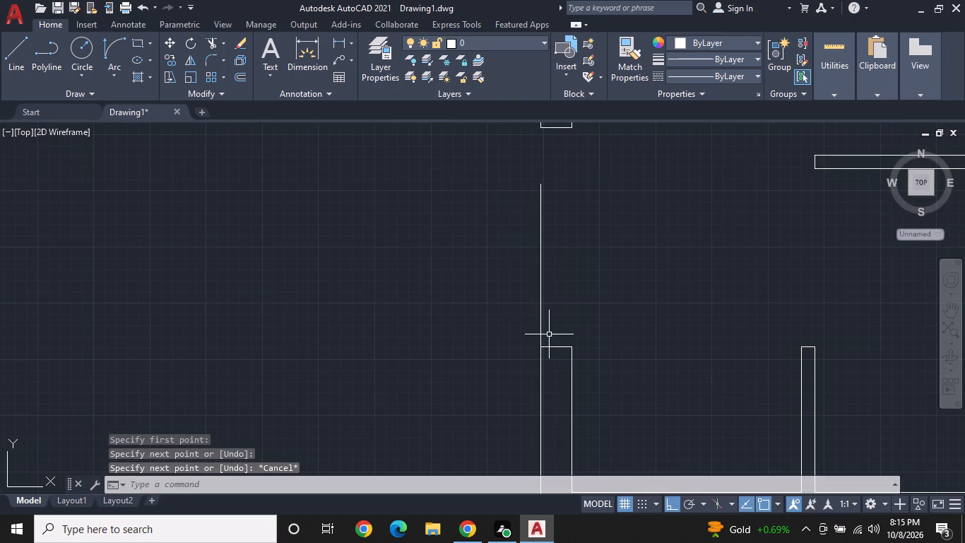
pyautogui.click(542, 347)
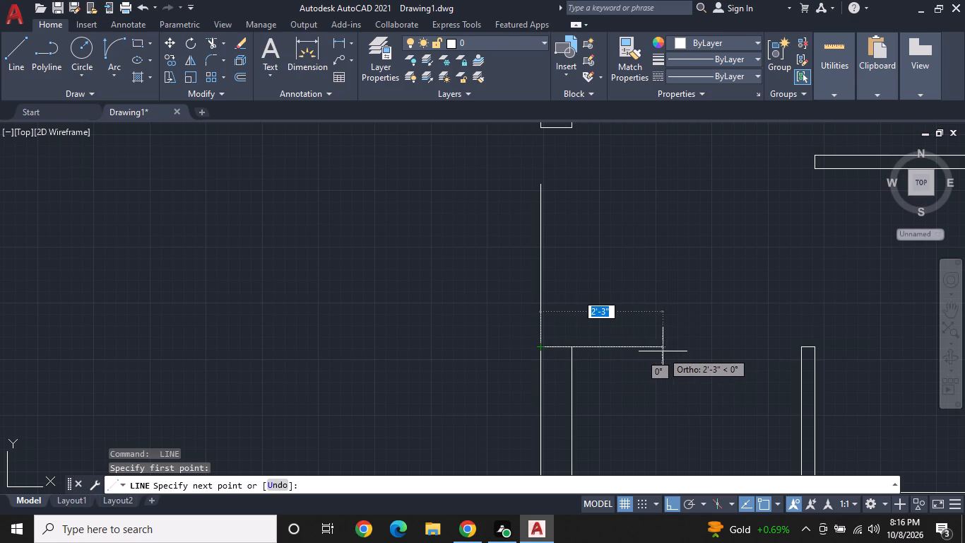
pyautogui.doubleClick(703, 353)
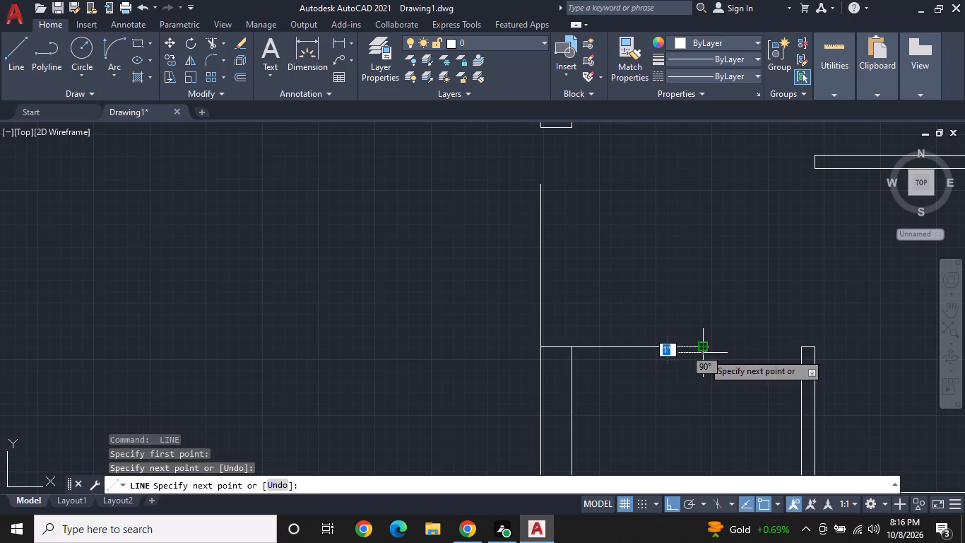
pyautogui.press('space')
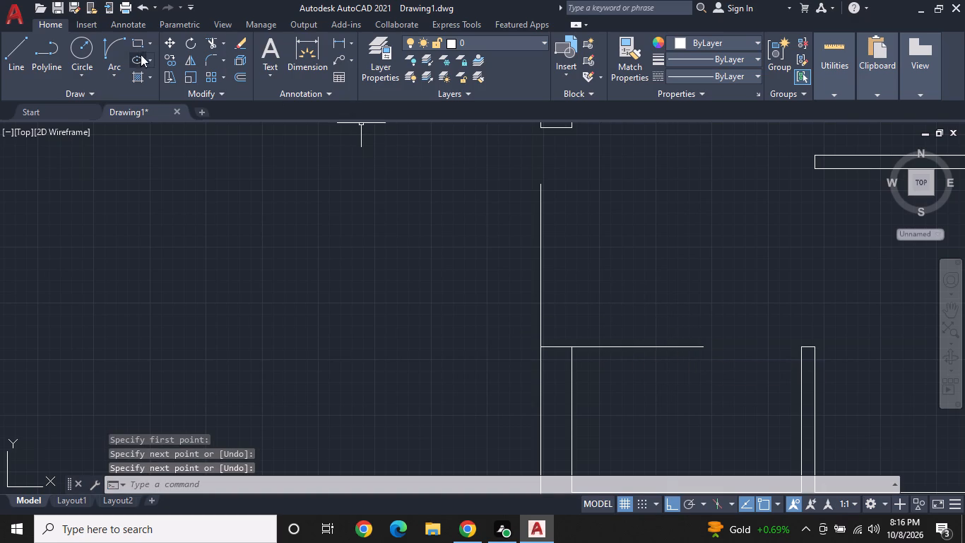
# Draw the door's quarter-circle swing arc from the leaf line's east end to the vertical line's north end.
pyautogui.click(118, 47)
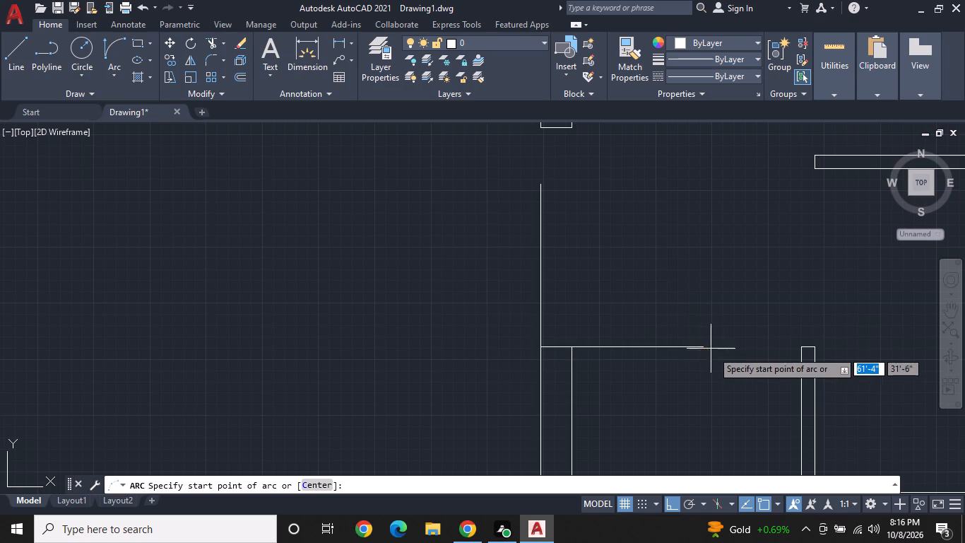
pyautogui.click(706, 345)
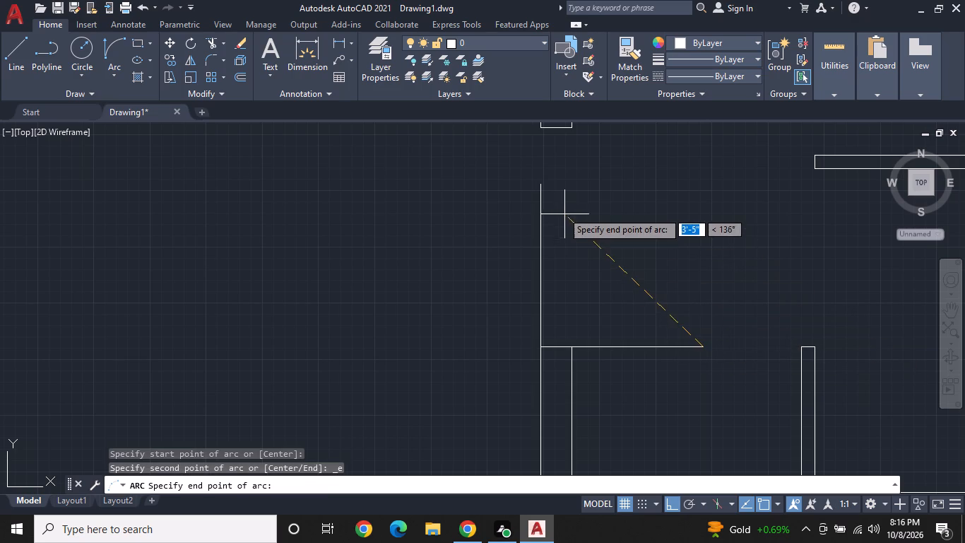
pyautogui.click(542, 186)
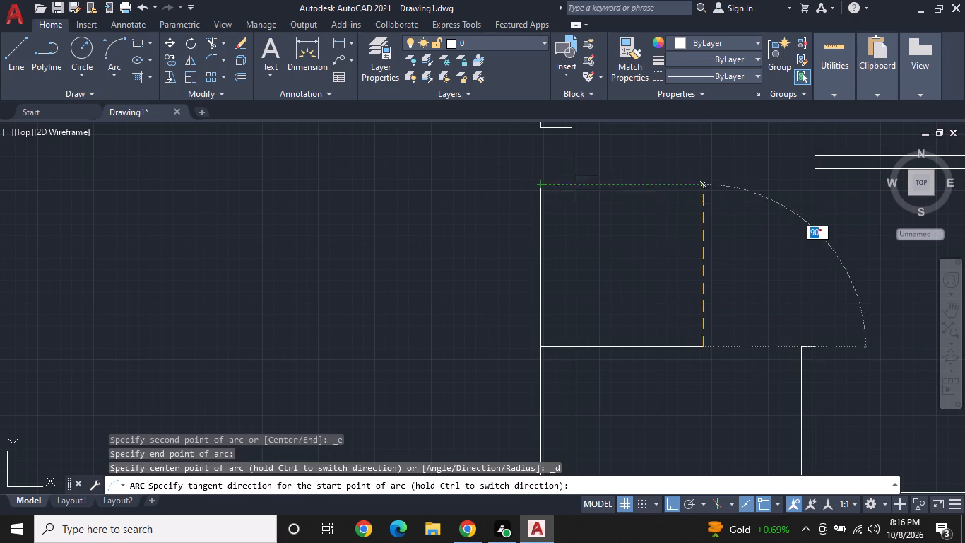
pyautogui.click(620, 175)
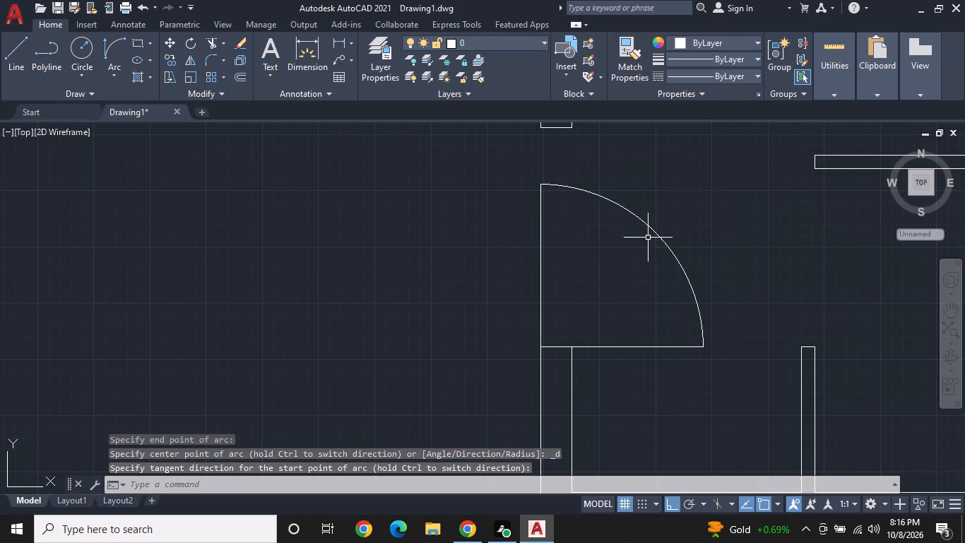
# Change the new swing arc's linetype to the dashed ACAD_ISO02W100.
pyautogui.scroll(-1, 665, 262)
pyautogui.moveTo(665, 262); pyautogui.dragTo(552, 263, button='middle')
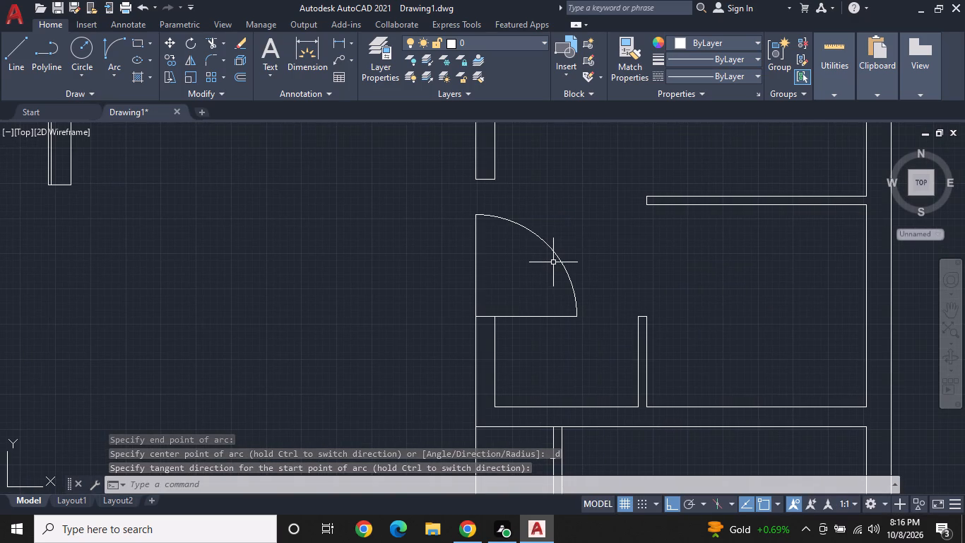
pyautogui.click(557, 257)
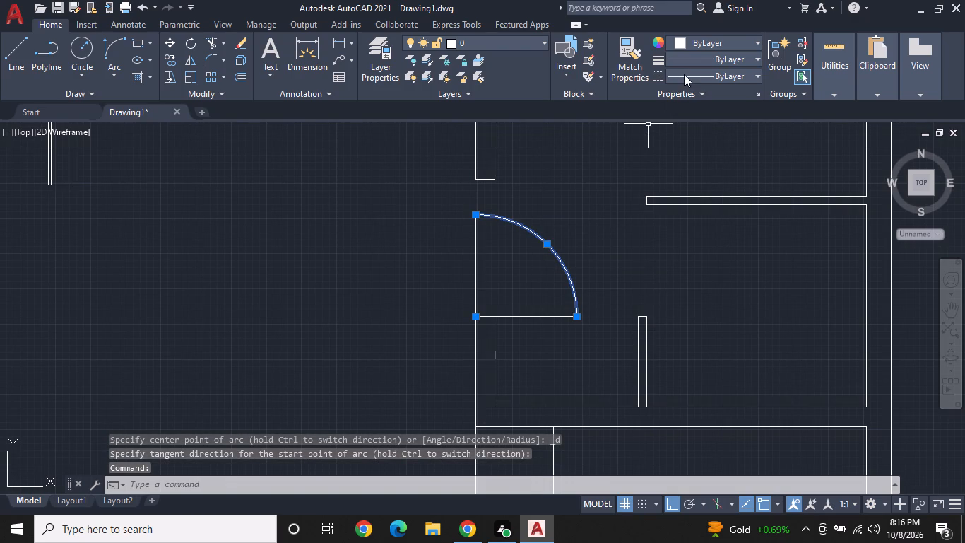
pyautogui.click(684, 74)
pyautogui.click(678, 127)
pyautogui.press('Escape')
# Offset the horizontal door-leaf line 1" to the north to give the door its thickness.
pyautogui.moveTo(607, 255); pyautogui.dragTo(600, 210, button='middle')
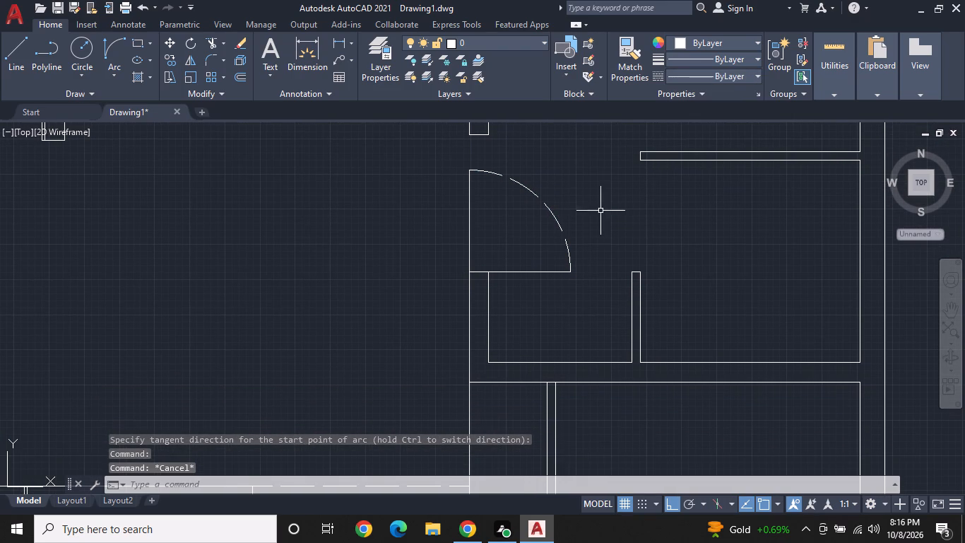
pyautogui.click(239, 71)
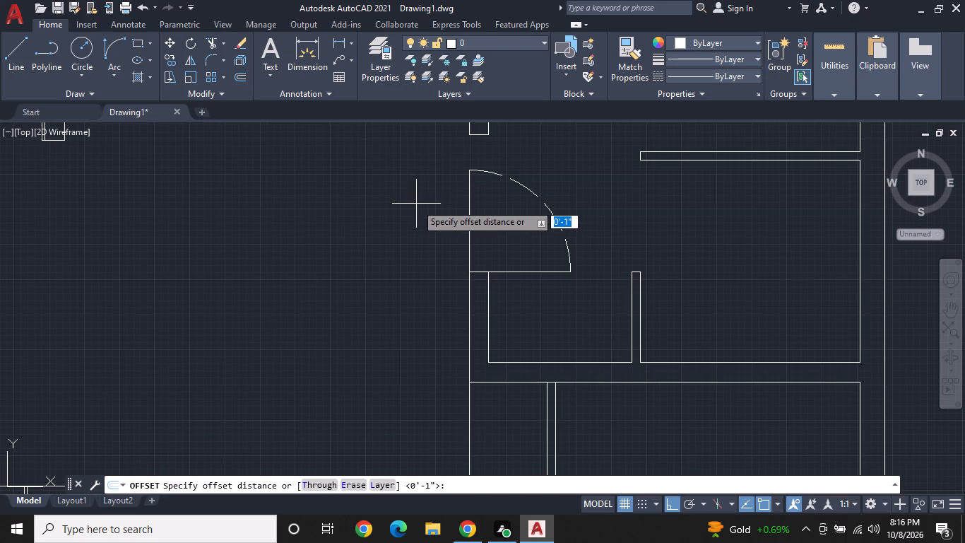
pyautogui.press('space')
pyautogui.click(514, 272)
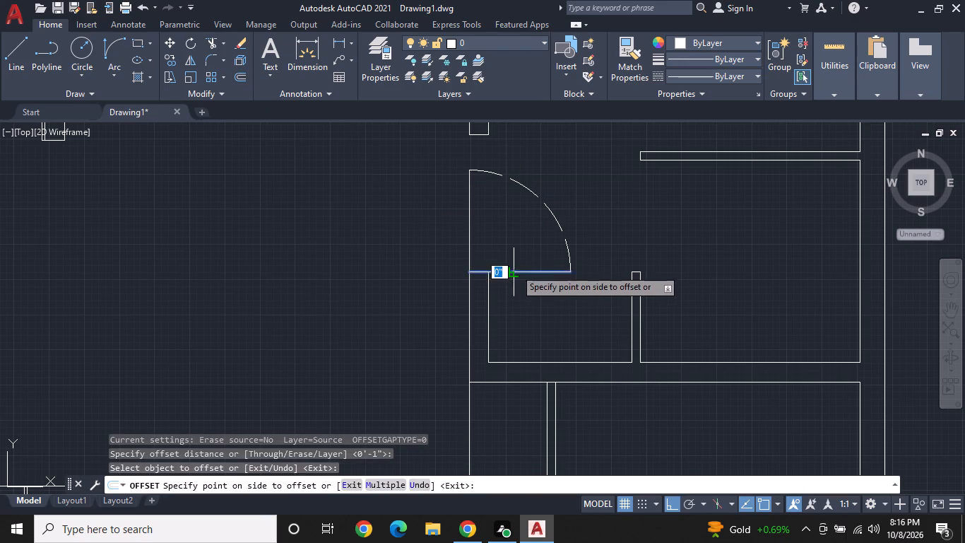
pyautogui.click(519, 249)
pyautogui.scroll(1, 521, 241)
pyautogui.moveTo(521, 241); pyautogui.dragTo(535, 276, button='middle')
pyautogui.press('Escape')
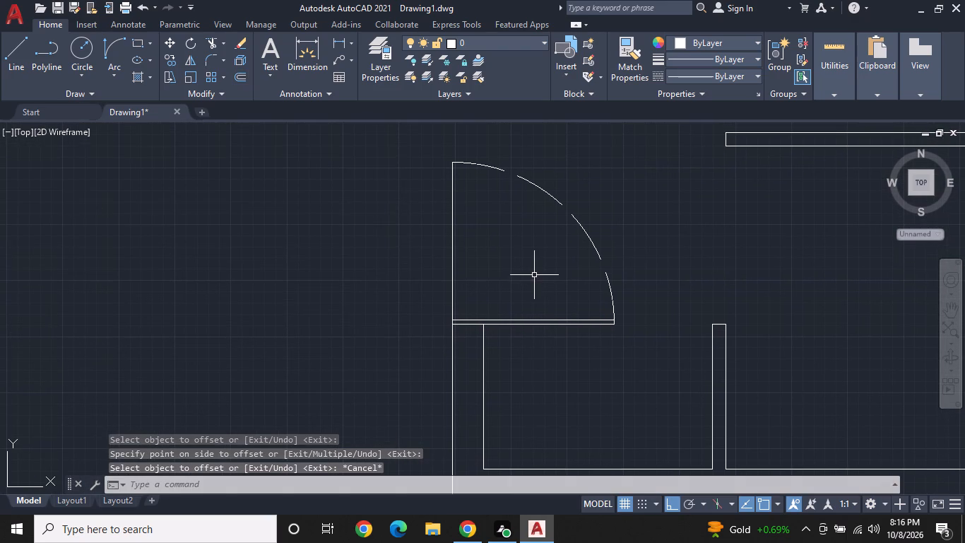
# Extend both face lines of the wall north of the new door south to the door's dashed swing arc.
pyautogui.scroll(-1, 513, 247)
pyautogui.moveTo(510, 250); pyautogui.dragTo(527, 298, button='middle')
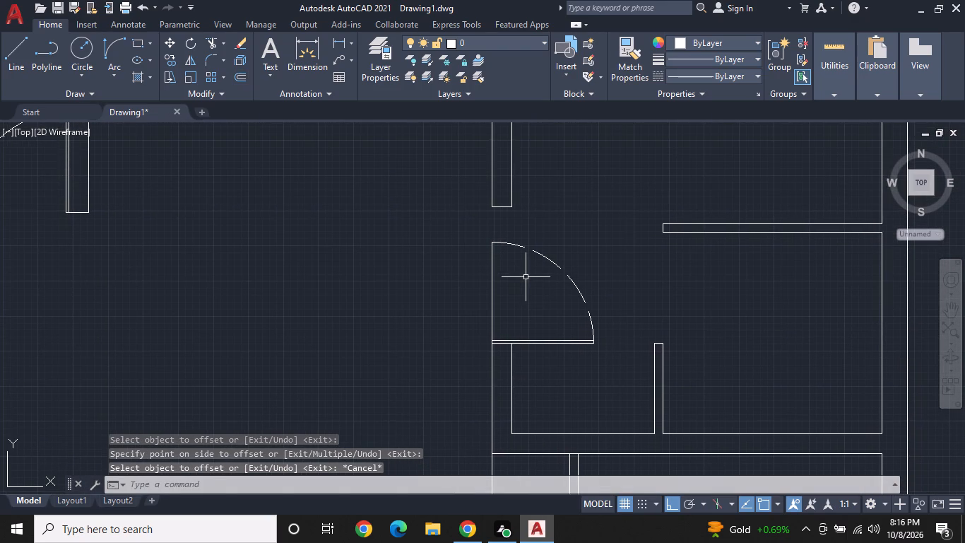
pyautogui.press('e')
pyautogui.write('X')
pyautogui.press('space')
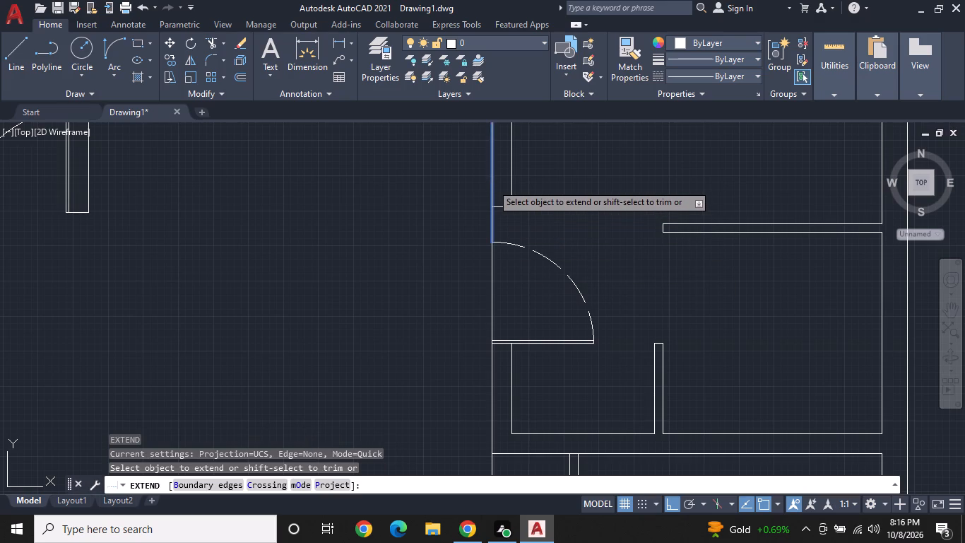
pyautogui.click(492, 184)
pyautogui.click(513, 188)
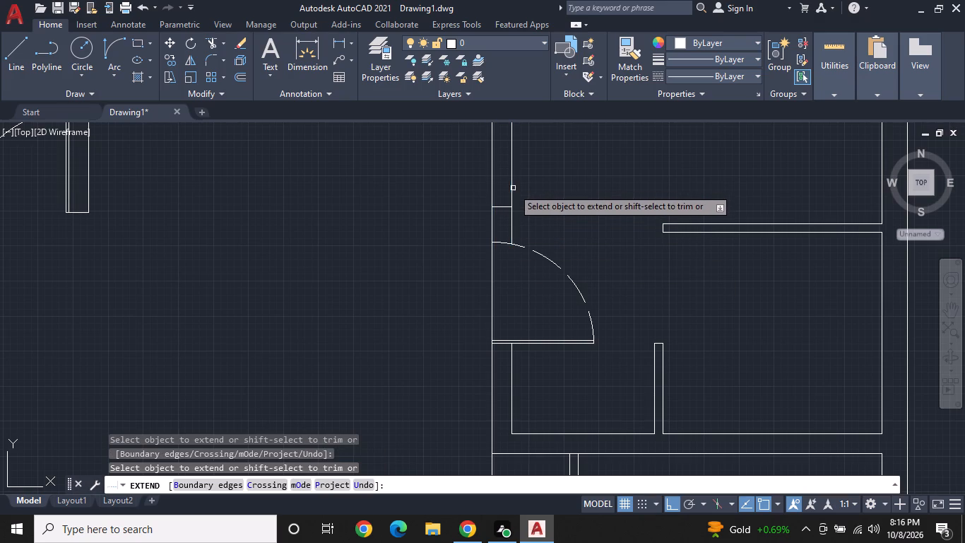
pyautogui.press('Escape')
# Trim away the former wall end line crossing between the two extended wall faces.
pyautogui.write('TR')
pyautogui.press('space')
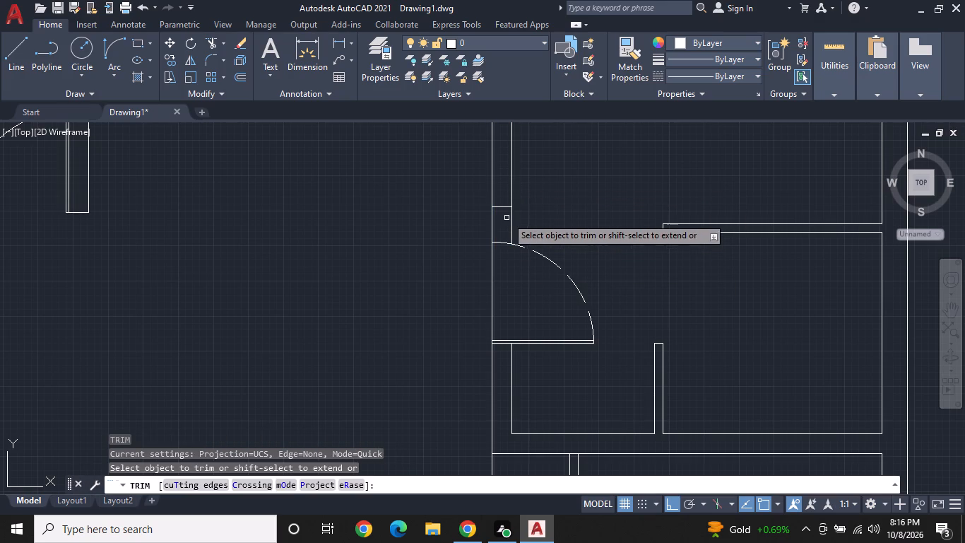
pyautogui.click(504, 208)
pyautogui.scroll(-1, 554, 240)
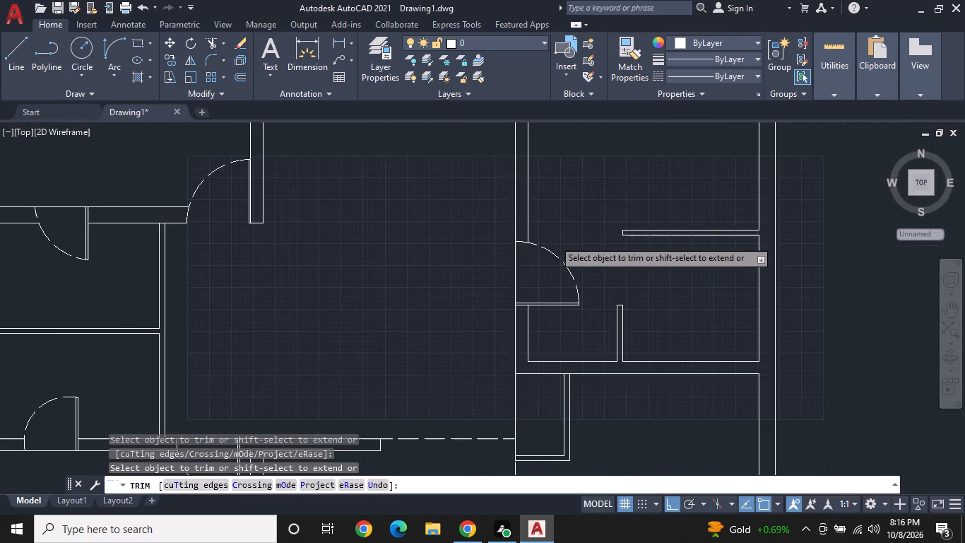
pyautogui.moveTo(569, 271); pyautogui.dragTo(445, 268, button='middle')
pyautogui.press('Escape')
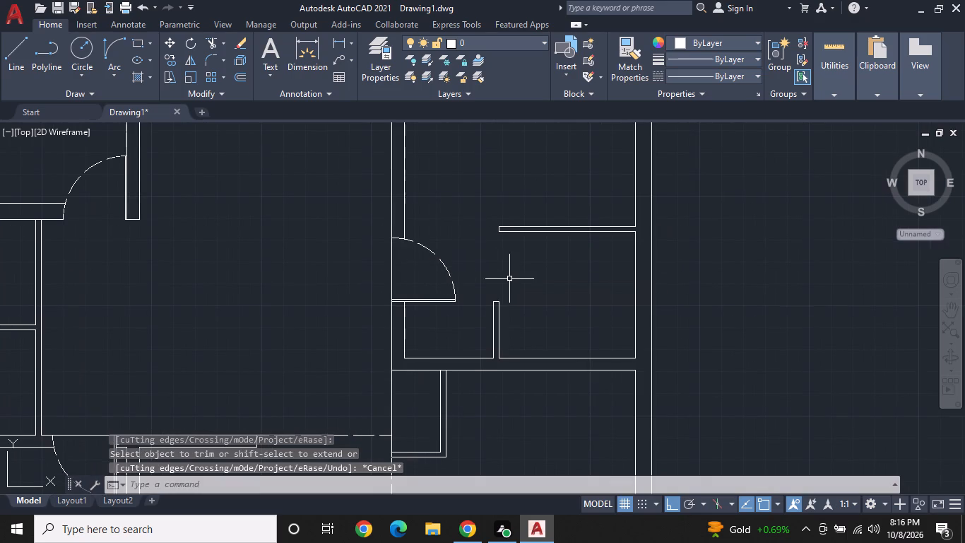
# From the short partition's northwest corner, draw a 3' line north and a 3' door-leaf line east.
pyautogui.scroll(1, 514, 302)
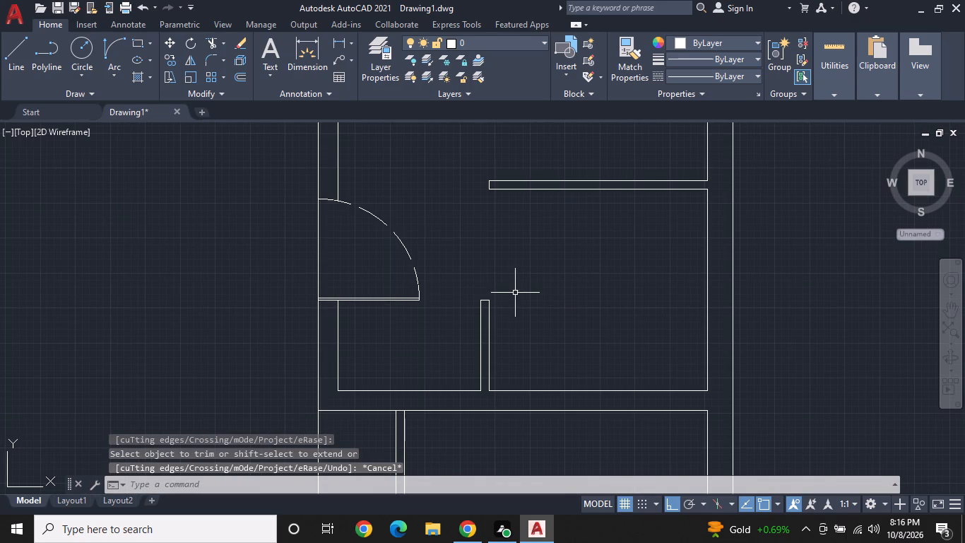
pyautogui.press('l')
pyautogui.press('space')
pyautogui.click(480, 298)
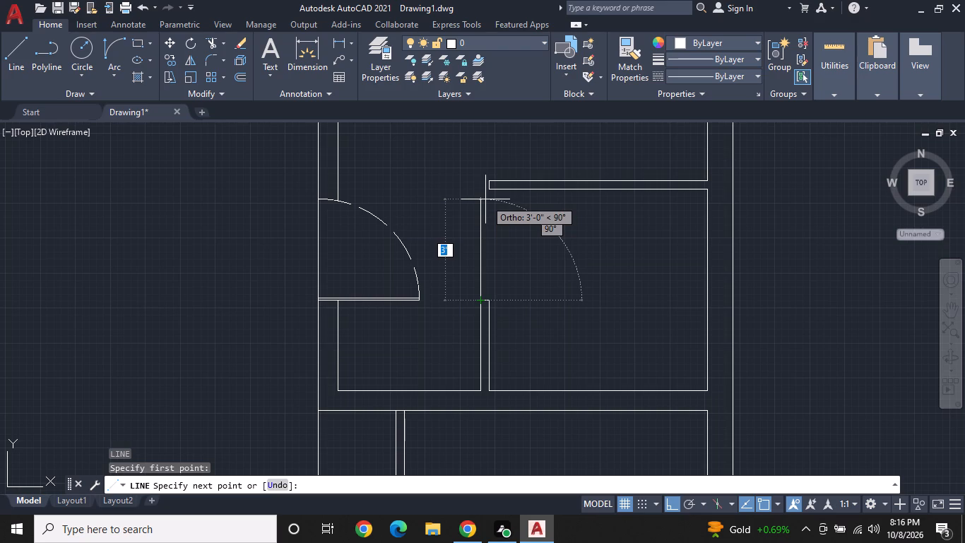
pyautogui.click(485, 199)
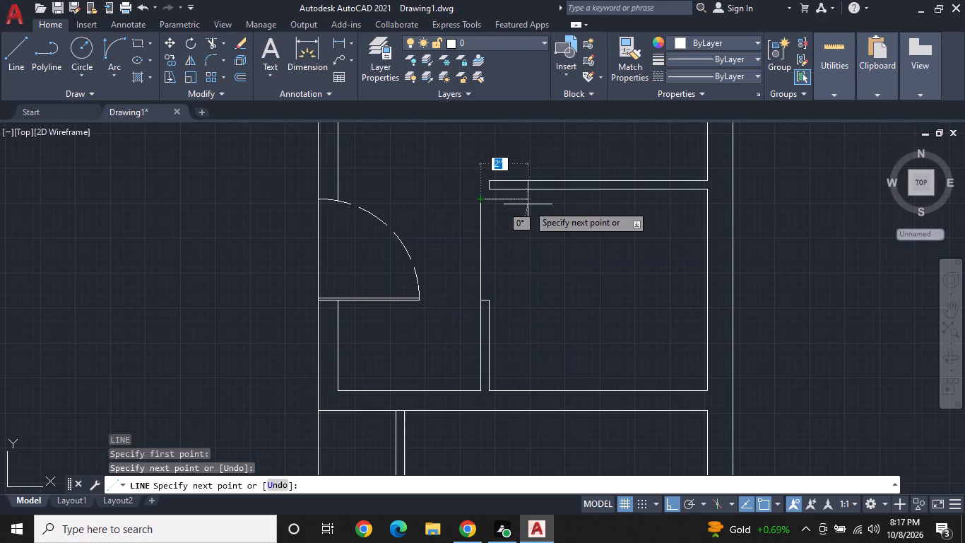
pyautogui.click(581, 203)
pyautogui.press('Escape')
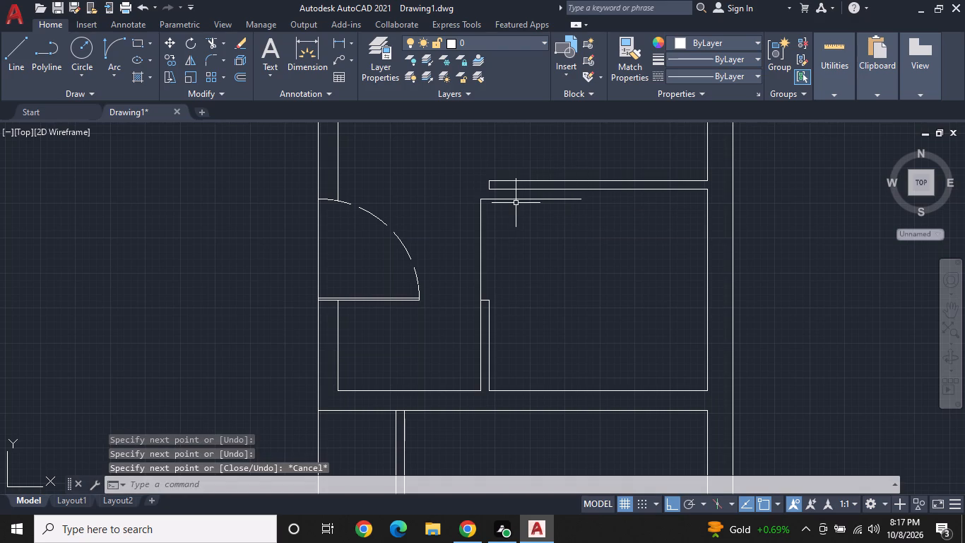
# Offset the new horizontal door-leaf line 1" to the south to give the door its thickness.
pyautogui.click(240, 71)
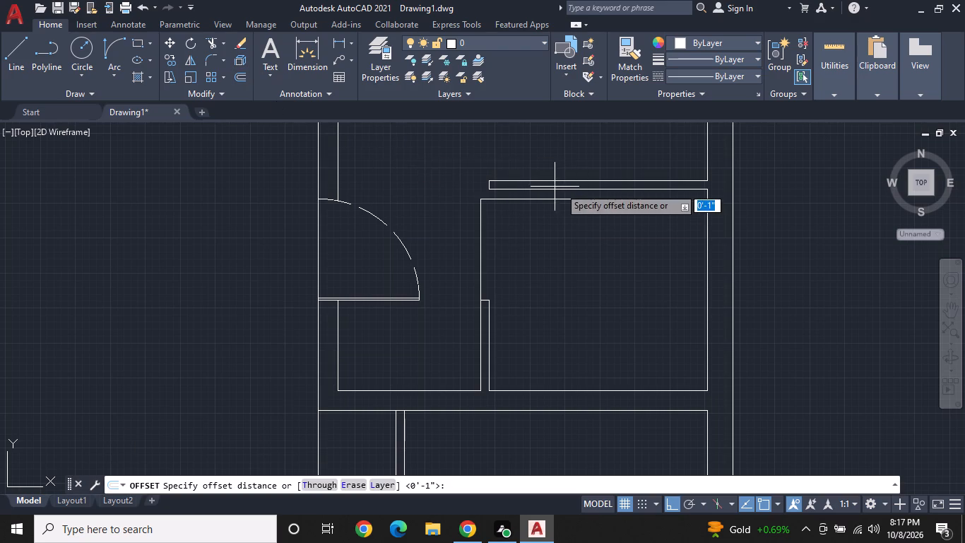
pyautogui.press('space')
pyautogui.click(569, 201)
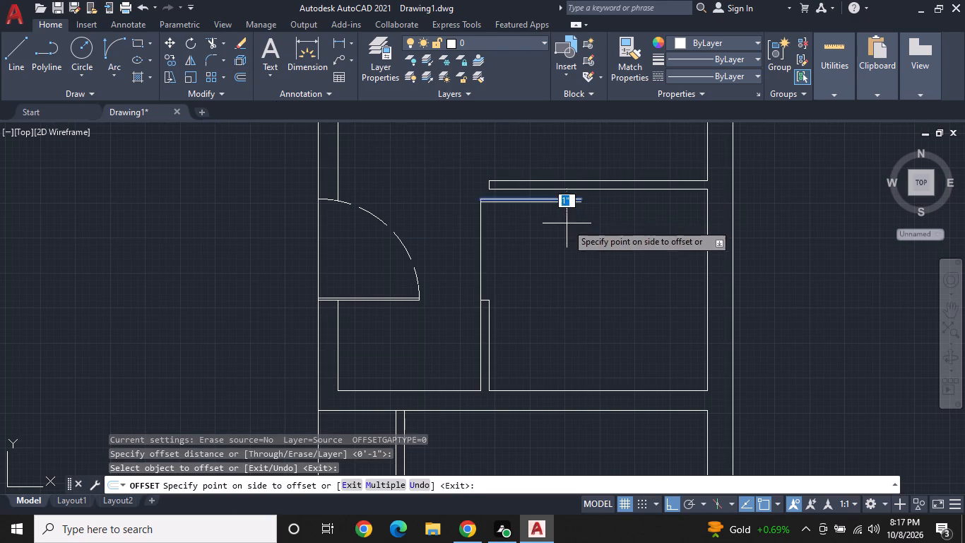
pyautogui.click(567, 223)
pyautogui.scroll(1, 534, 247)
pyautogui.moveTo(533, 247); pyautogui.dragTo(532, 233, button='middle')
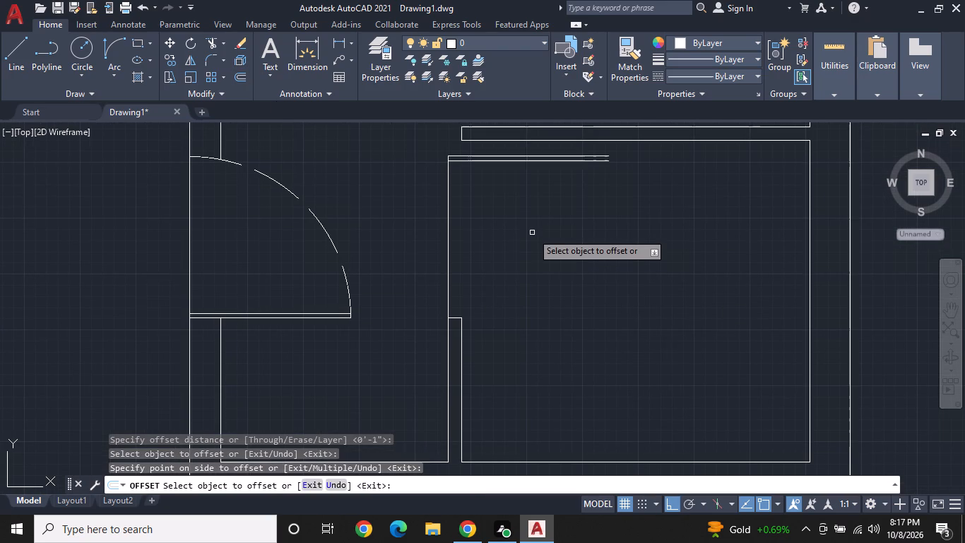
pyautogui.press('Escape')
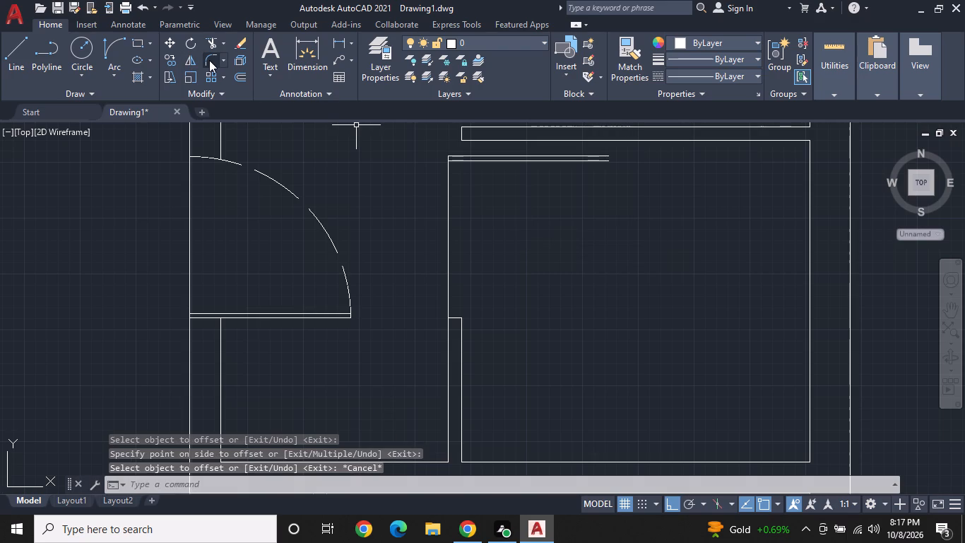
# Draw the door's quarter-circle swing arc from the leaf's east end to the partition's top corner.
pyautogui.click(118, 45)
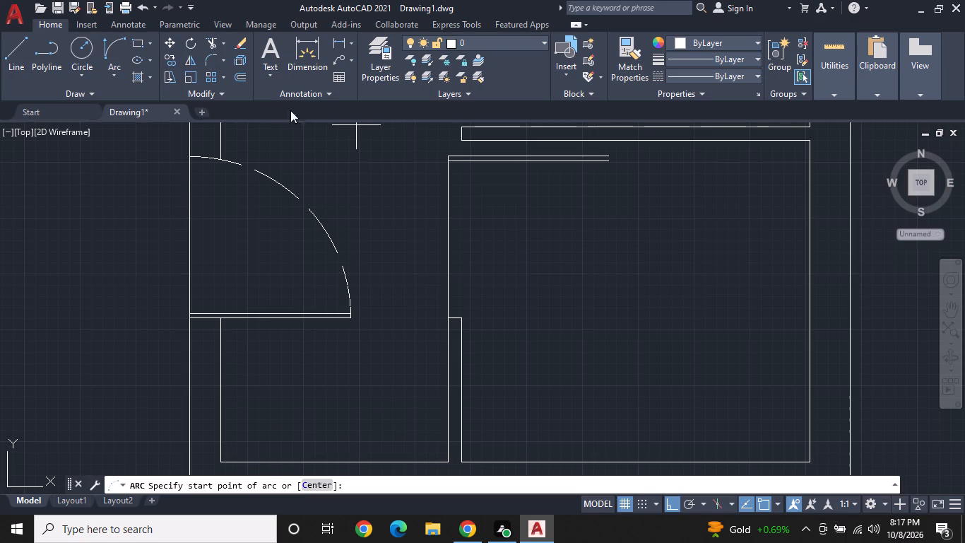
pyautogui.click(604, 155)
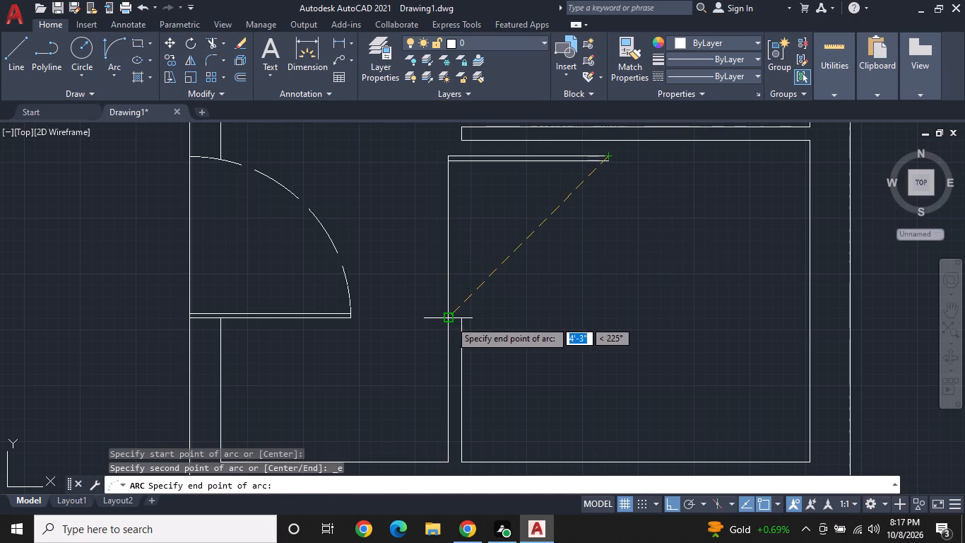
pyautogui.click(451, 318)
pyautogui.click(570, 335)
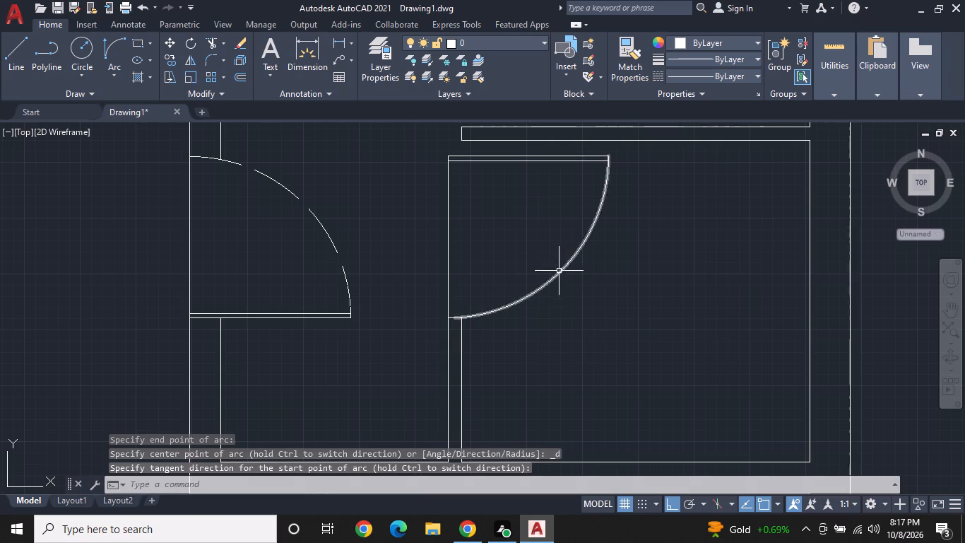
# Change the new swing arc's linetype to the dashed ACAD_ISO02W100 used for the neighbouring door.
pyautogui.click(569, 264)
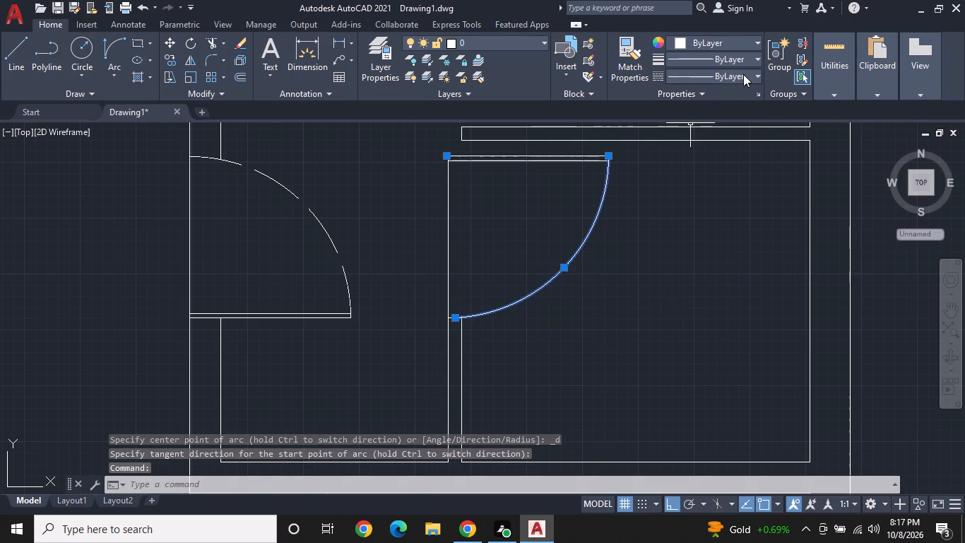
pyautogui.click(743, 74)
pyautogui.click(720, 125)
pyautogui.press('Escape')
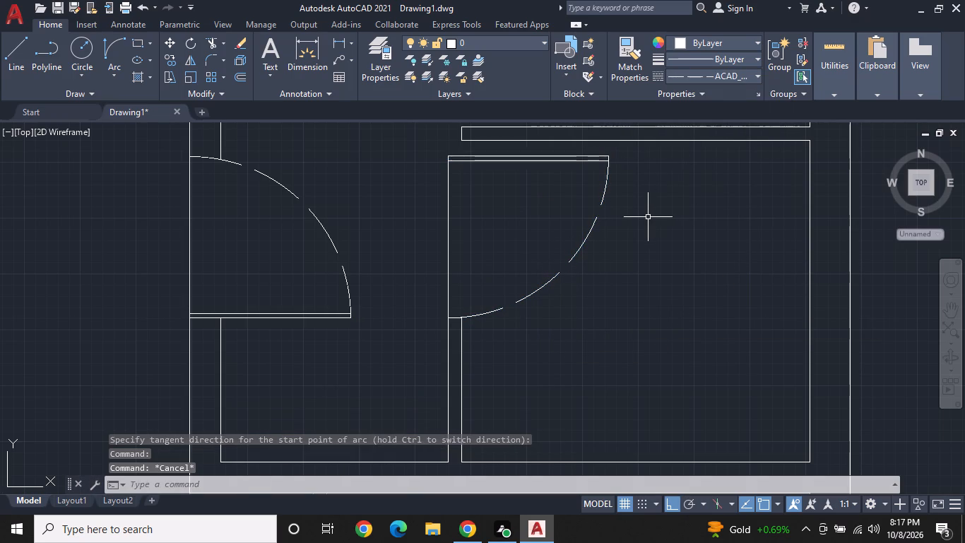
# From the horizontal partition's northwest corner, draw a 3" line west and a 7" line south to the door leaf.
pyautogui.moveTo(646, 217); pyautogui.dragTo(651, 202, button='middle')
pyautogui.moveTo(571, 202); pyautogui.dragTo(584, 258, button='middle')
pyautogui.moveTo(504, 216); pyautogui.dragTo(520, 253, button='middle')
pyautogui.scroll(1, 520, 253)
pyautogui.press('Escape')
pyautogui.click(11, 48)
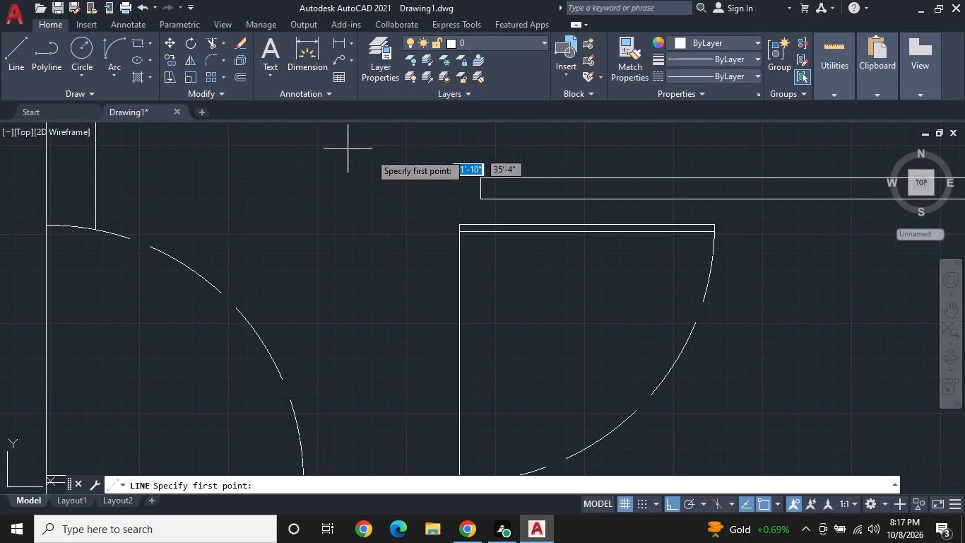
pyautogui.click(485, 178)
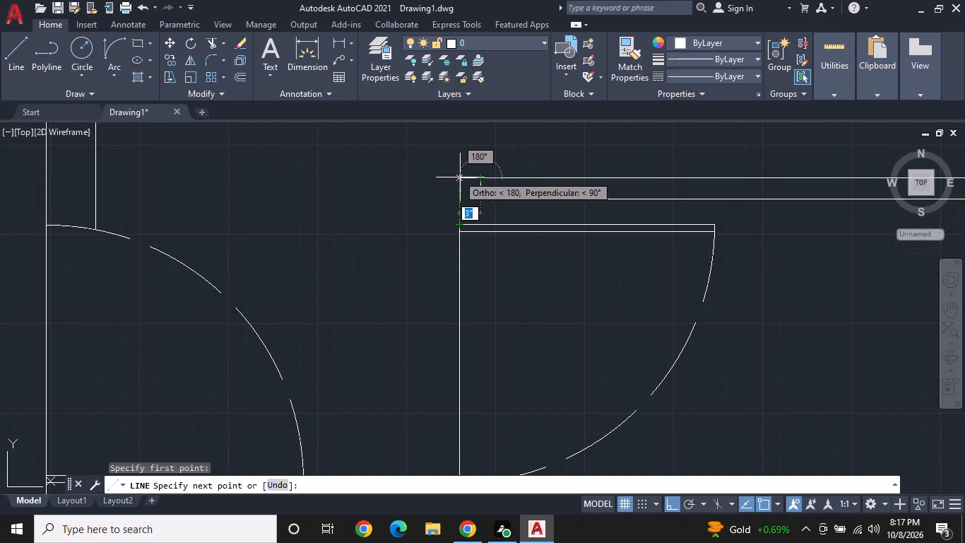
pyautogui.click(461, 178)
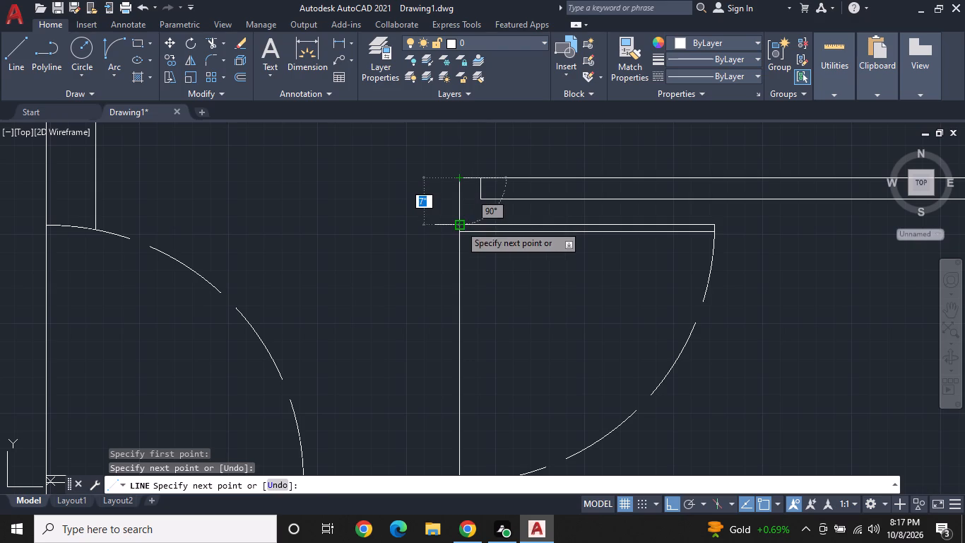
pyautogui.click(460, 225)
pyautogui.press('space')
# Extend the horizontal partition's old end line south to the door leaf.
pyautogui.press('e')
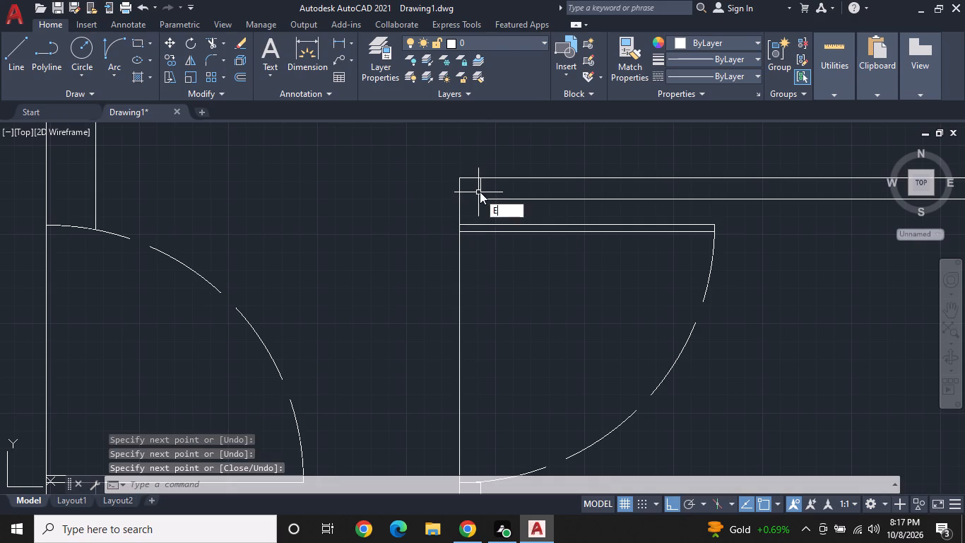
pyautogui.write('X')
pyautogui.press('space')
pyautogui.click(480, 187)
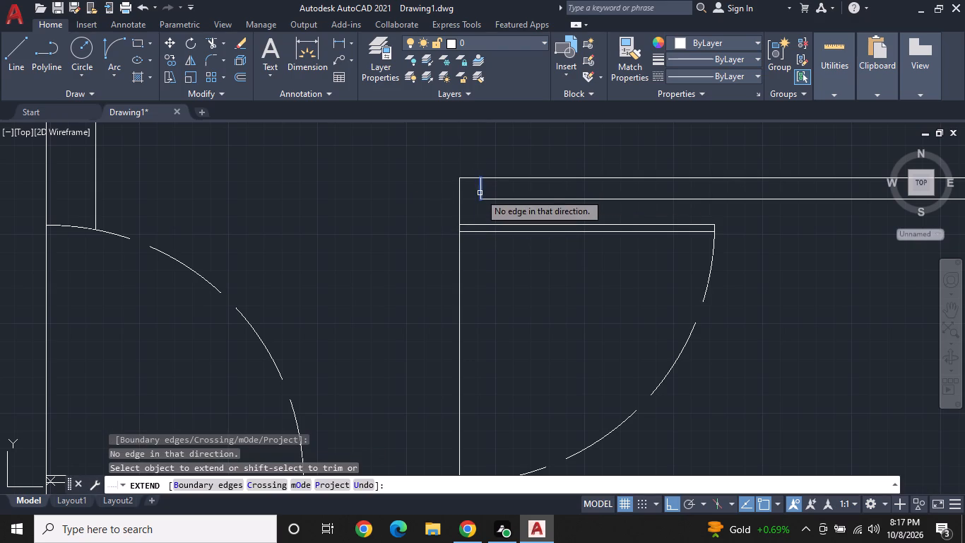
pyautogui.click(481, 194)
pyautogui.press('Escape')
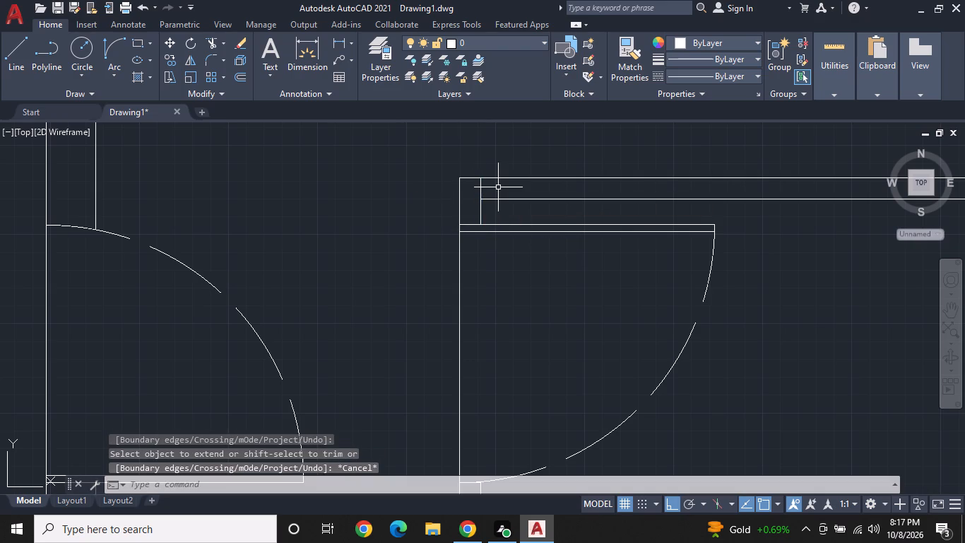
# Trim away the part of the old end line between the horizontal partition's two faces to open the wall corner.
pyautogui.moveTo(498, 187); pyautogui.dragTo(461, 193, button='middle')
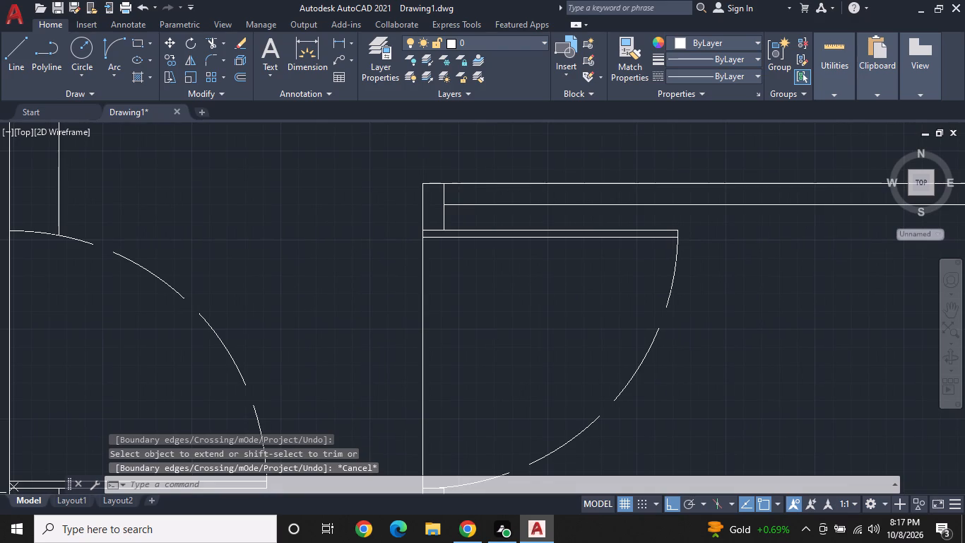
pyautogui.write('TR')
pyautogui.press('space')
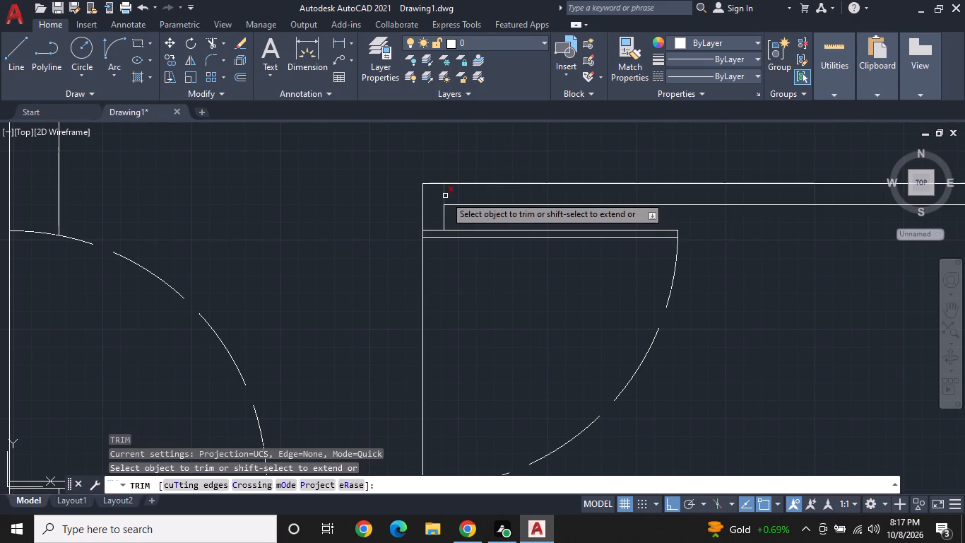
pyautogui.click(445, 196)
pyautogui.scroll(-1, 481, 223)
pyautogui.moveTo(489, 238); pyautogui.dragTo(343, 175, button='middle')
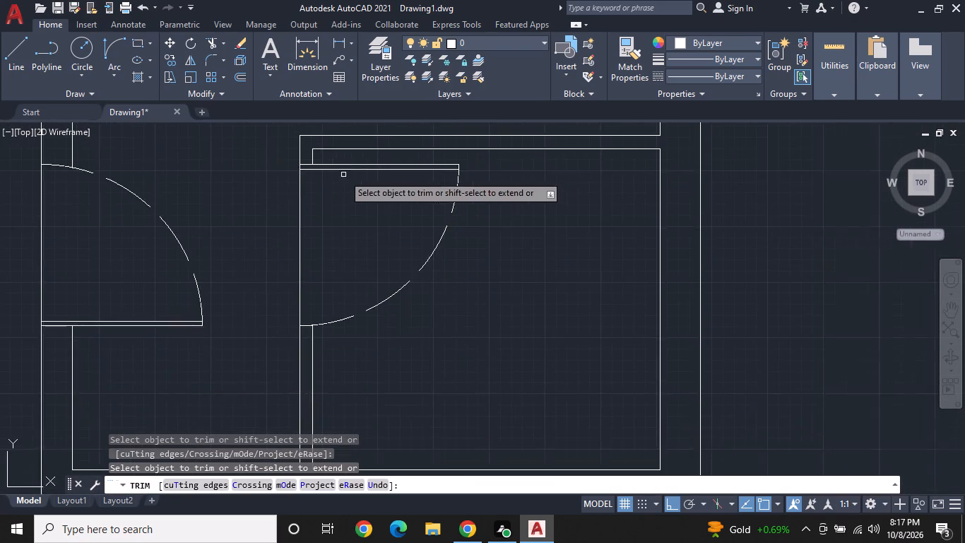
pyautogui.scroll(-2, 389, 187)
pyautogui.press('Escape')
# Draw a horizontal line across the open side of the north middle room, from the west partition's southeast end corner to the east wall.
pyautogui.scroll(-1, 439, 200)
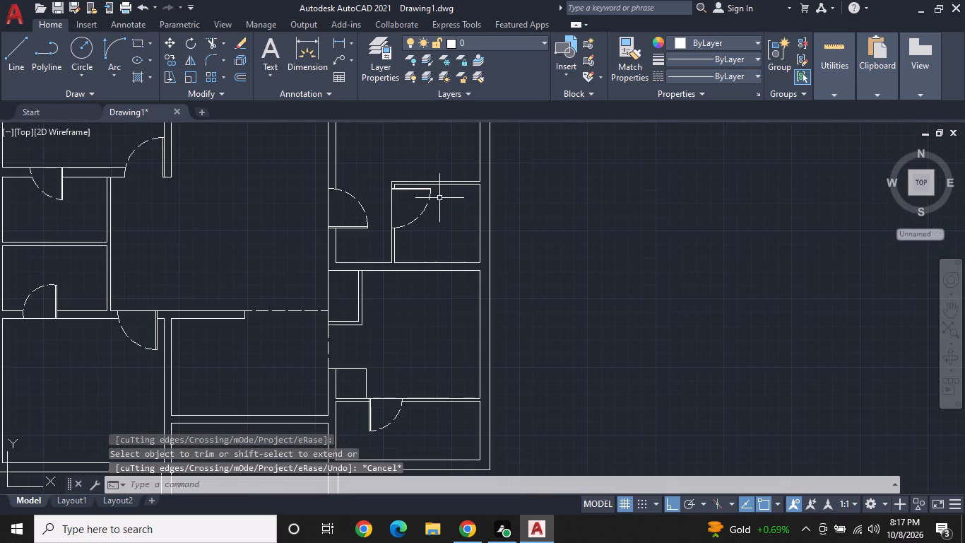
pyautogui.moveTo(437, 198); pyautogui.dragTo(478, 296, button='middle')
pyautogui.moveTo(454, 243); pyautogui.dragTo(473, 225, button='middle')
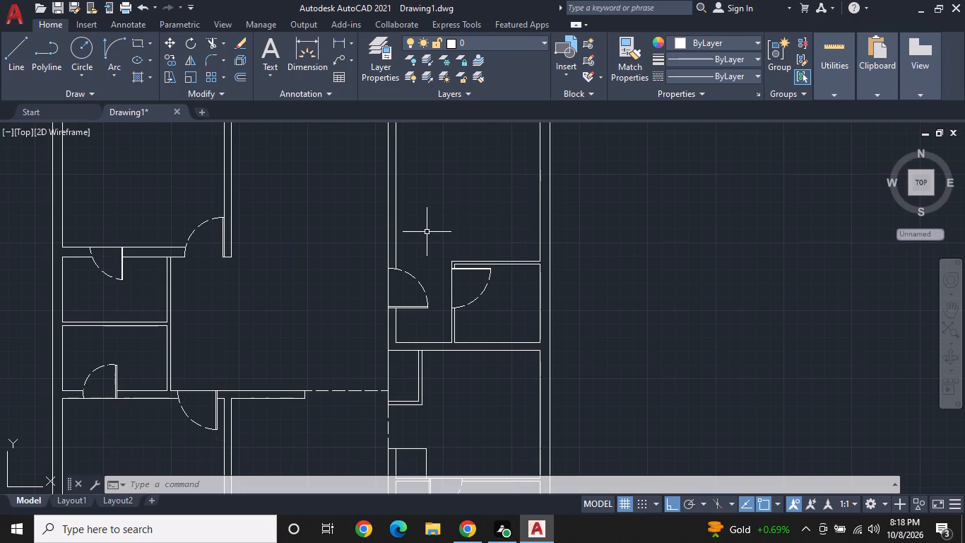
pyautogui.moveTo(426, 232); pyautogui.dragTo(431, 214, button='middle')
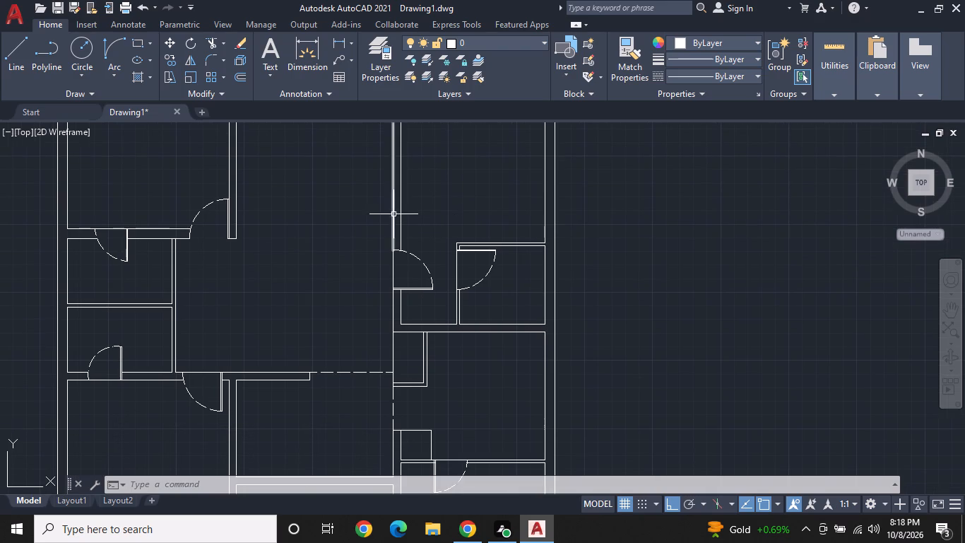
pyautogui.moveTo(364, 210); pyautogui.dragTo(545, 248, button='middle')
pyautogui.middleClick(545, 248)
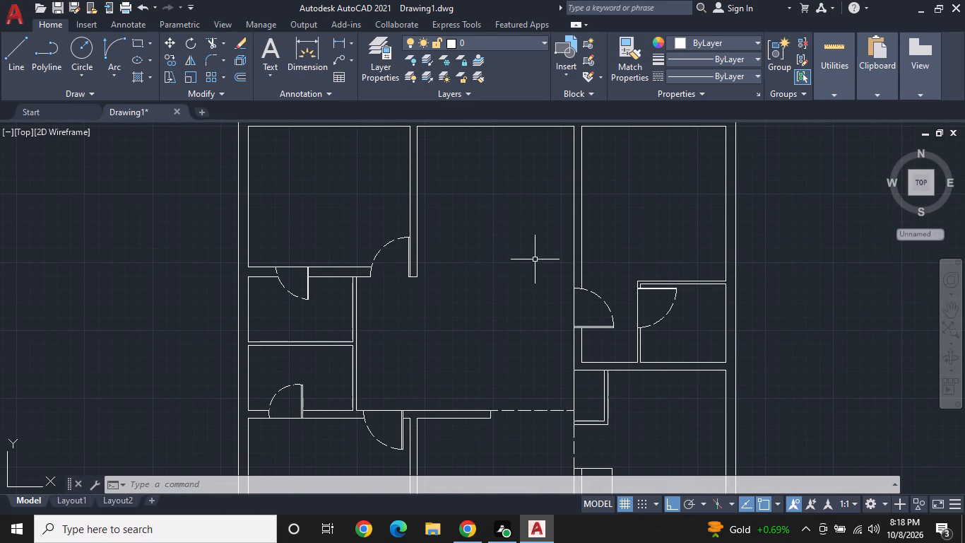
pyautogui.click(23, 45)
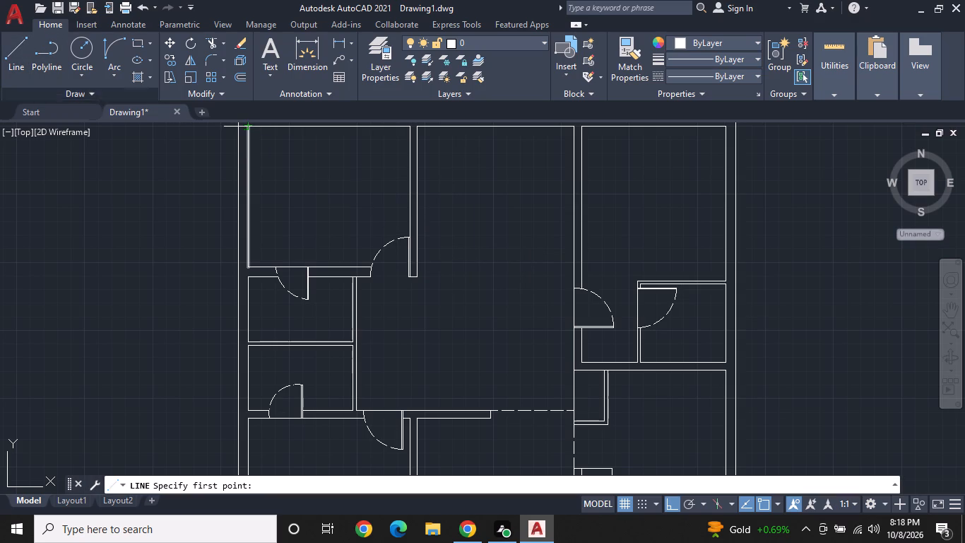
pyautogui.click(418, 279)
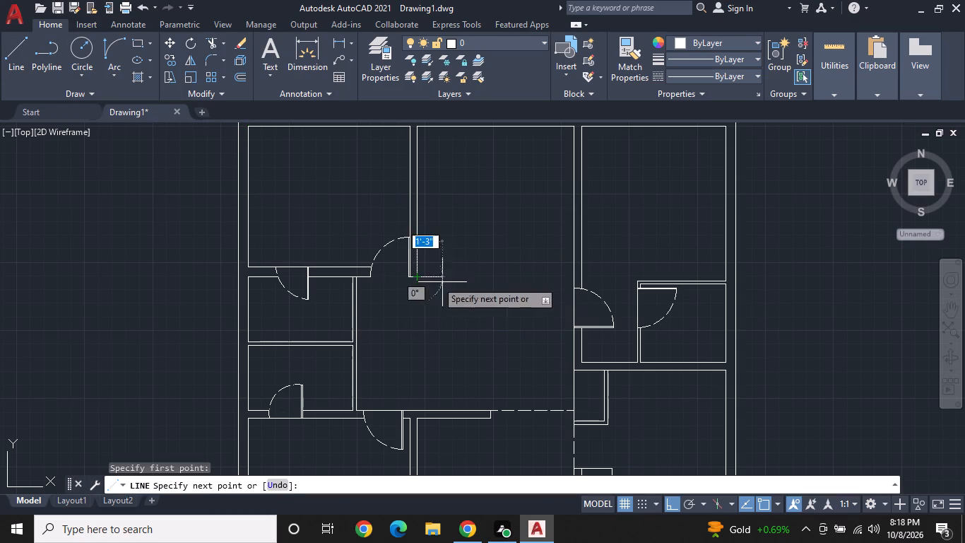
pyautogui.scroll(2, 573, 280)
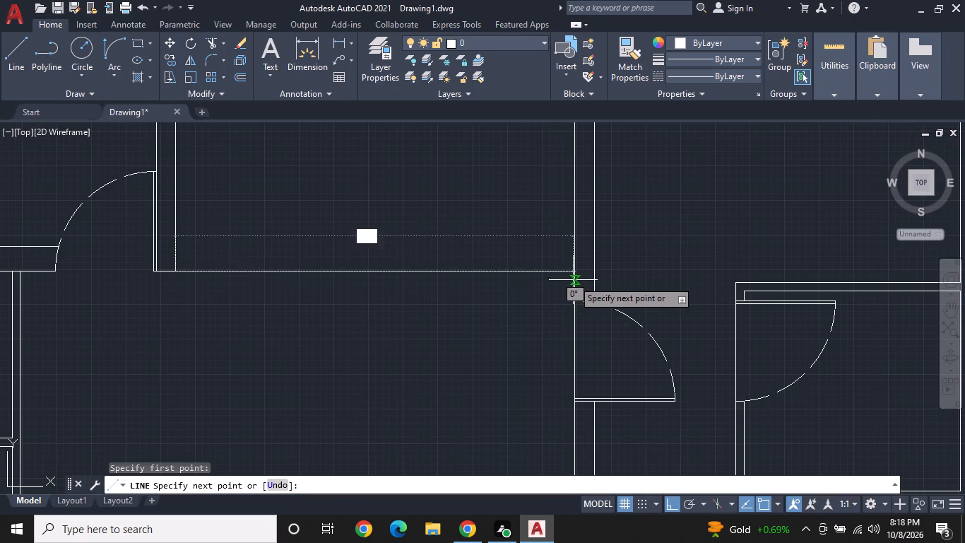
pyautogui.click(572, 271)
pyautogui.press('Escape')
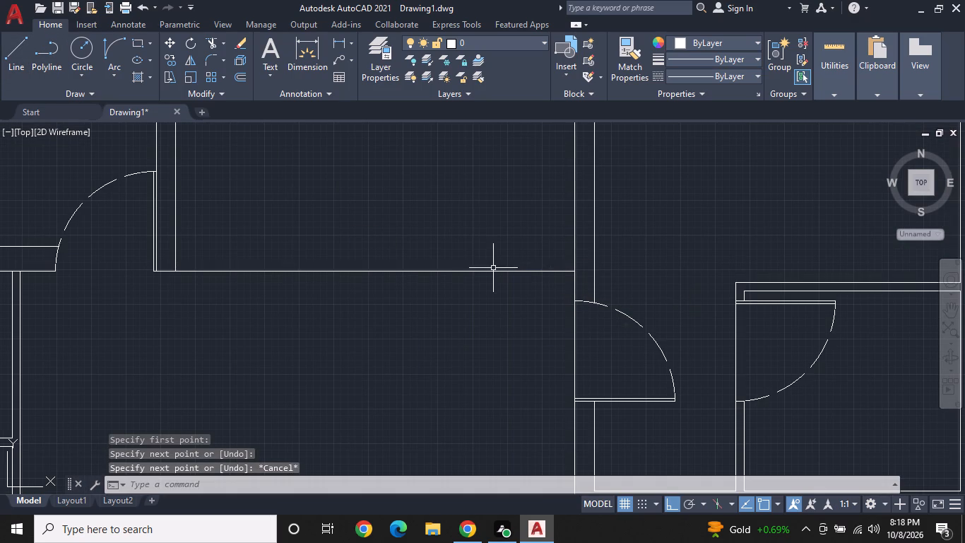
# Change the new opening line's linetype to the dashed ACAD_ISO02W100.
pyautogui.click(485, 271)
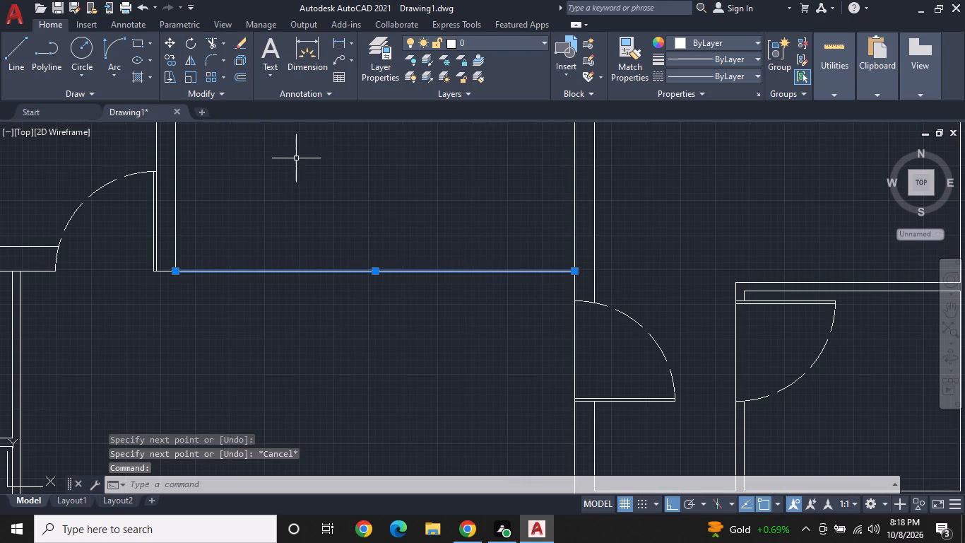
pyautogui.click(726, 74)
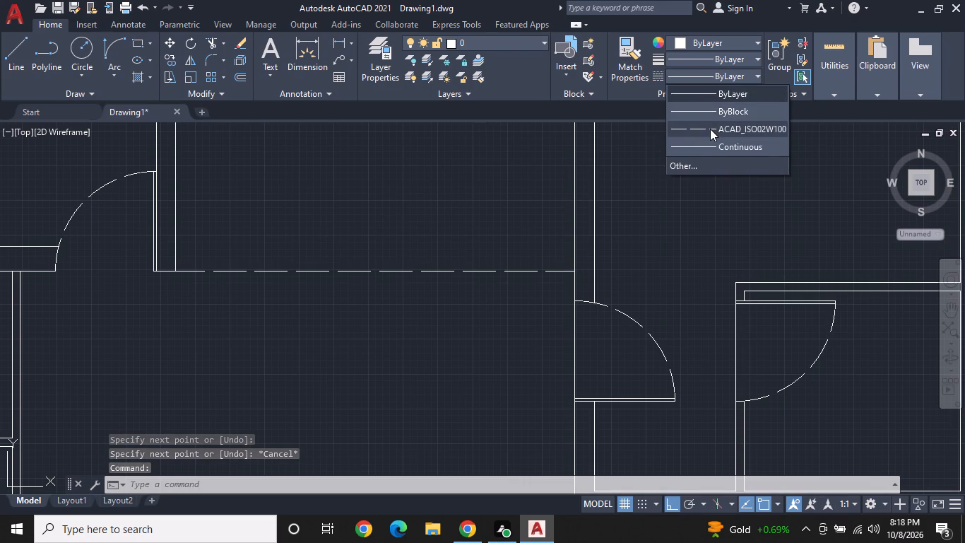
pyautogui.click(710, 129)
pyautogui.press('Escape')
# Draw a door leaf line about 3' south from the north exterior wall's outer face, near the middle room's east side.
pyautogui.scroll(-2, 478, 227)
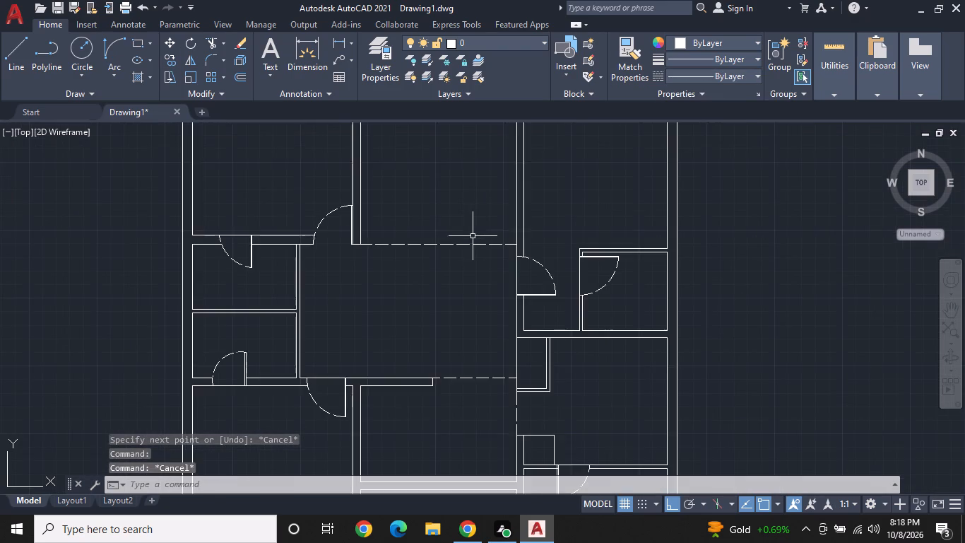
pyautogui.scroll(-1, 473, 239)
pyautogui.moveTo(470, 243); pyautogui.dragTo(475, 227, button='middle')
pyautogui.moveTo(464, 200); pyautogui.dragTo(473, 259, button='middle')
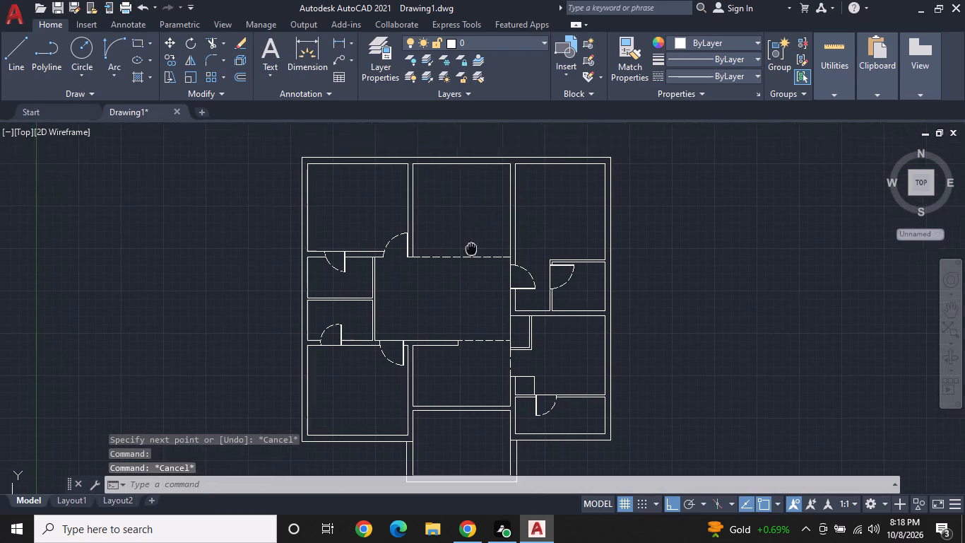
pyautogui.moveTo(473, 259); pyautogui.dragTo(475, 274, button='middle')
pyautogui.scroll(2, 487, 219)
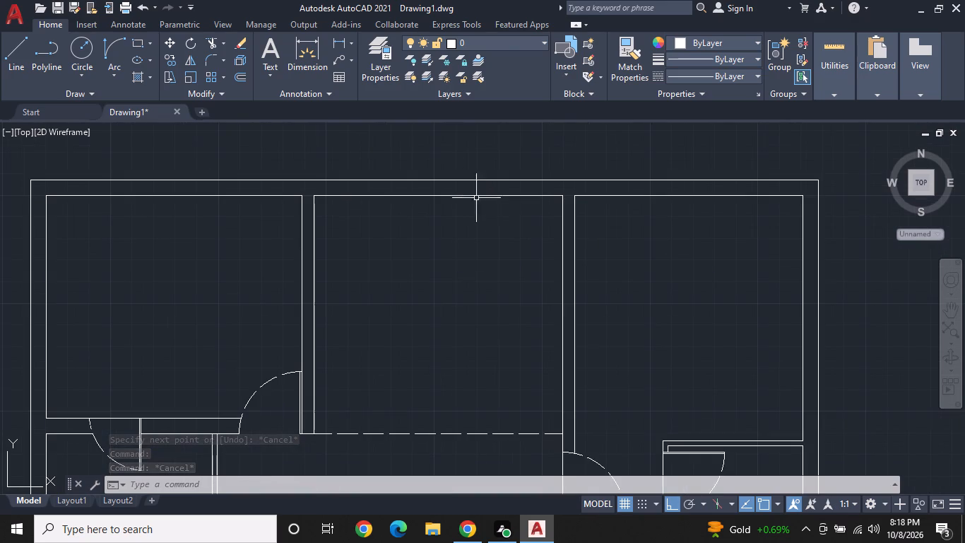
pyautogui.click(10, 46)
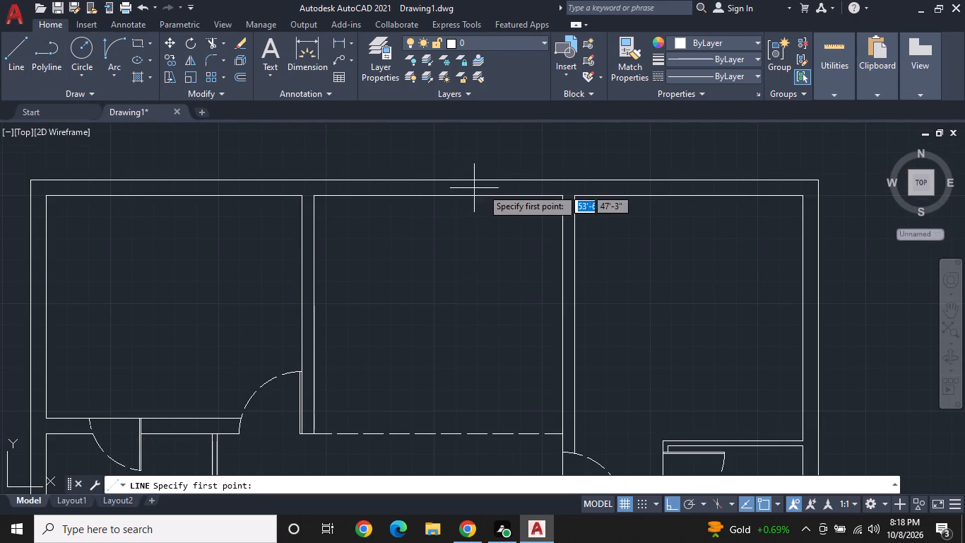
pyautogui.click(531, 181)
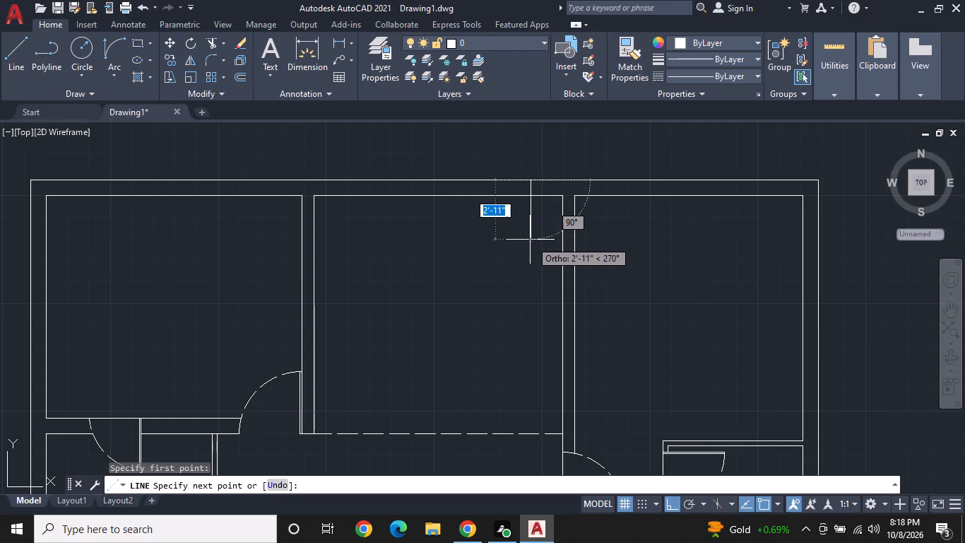
pyautogui.click(530, 242)
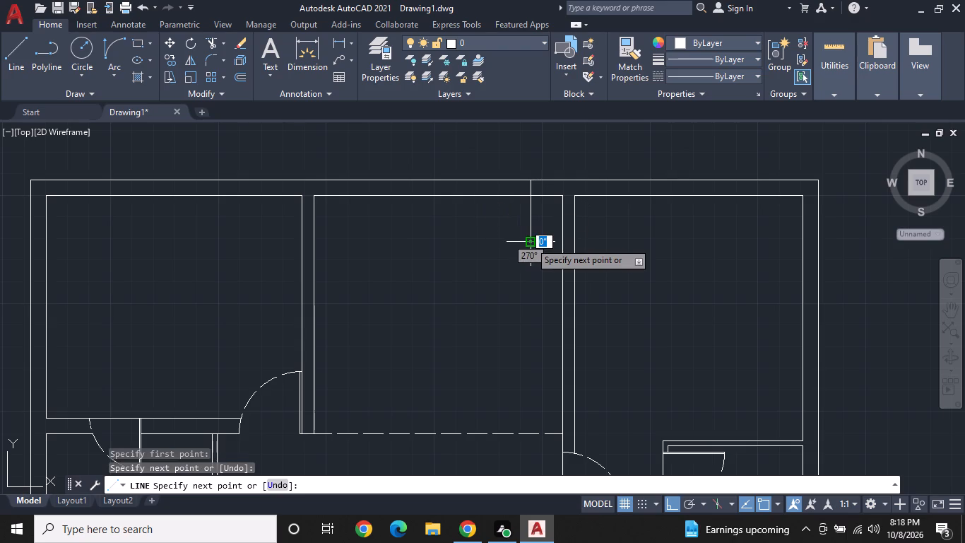
pyautogui.press('Escape')
# From the leaf's north end, draw a line about 3' west along the wall's outer face, plus a short stub north.
pyautogui.press('space')
pyautogui.click(533, 182)
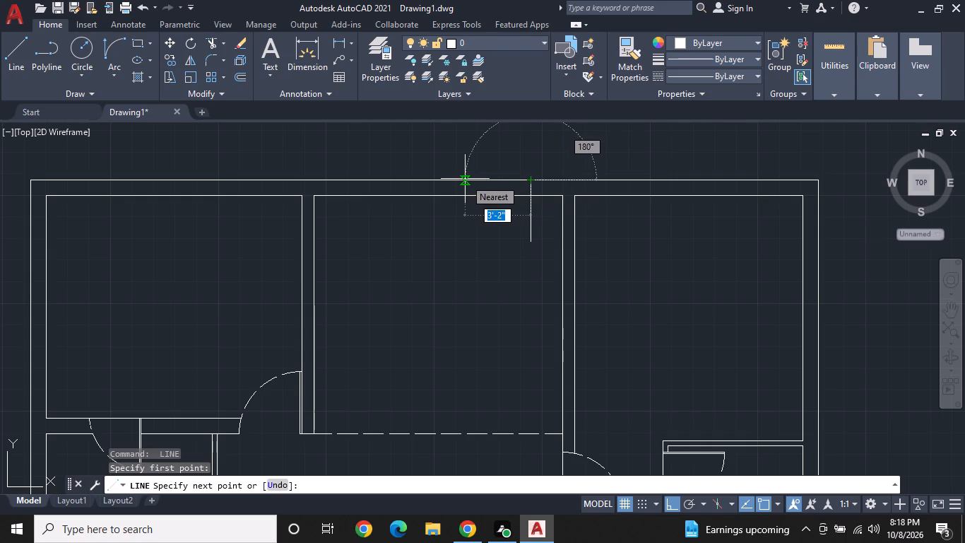
pyautogui.click(469, 183)
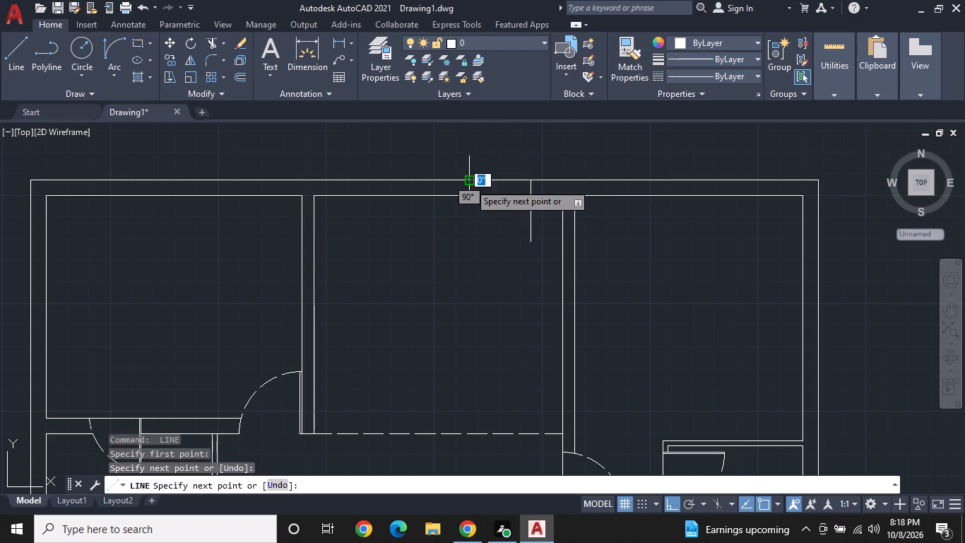
pyautogui.click(473, 165)
pyautogui.press('space')
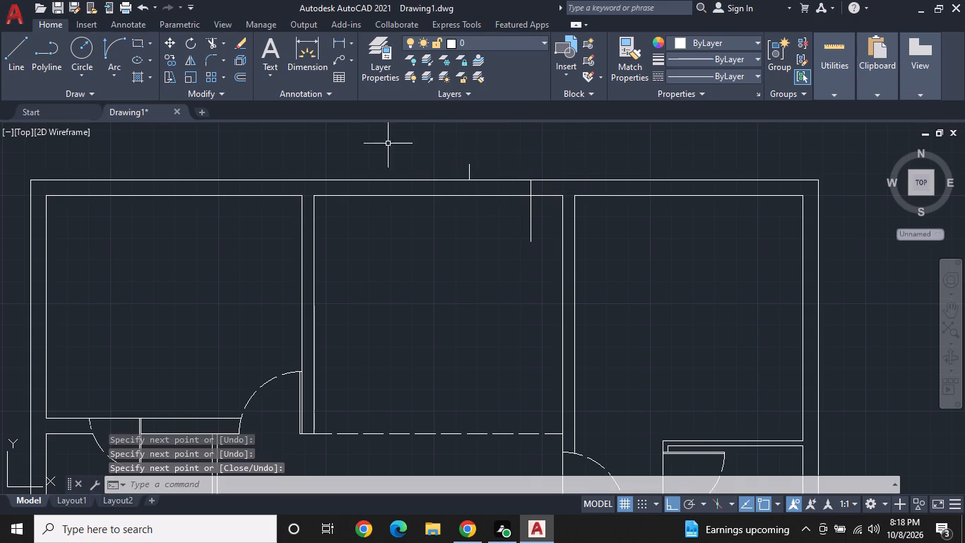
# Draw the door's swing arc from the leaf's south end to the base of the stub on the outer wall face.
pyautogui.click(121, 44)
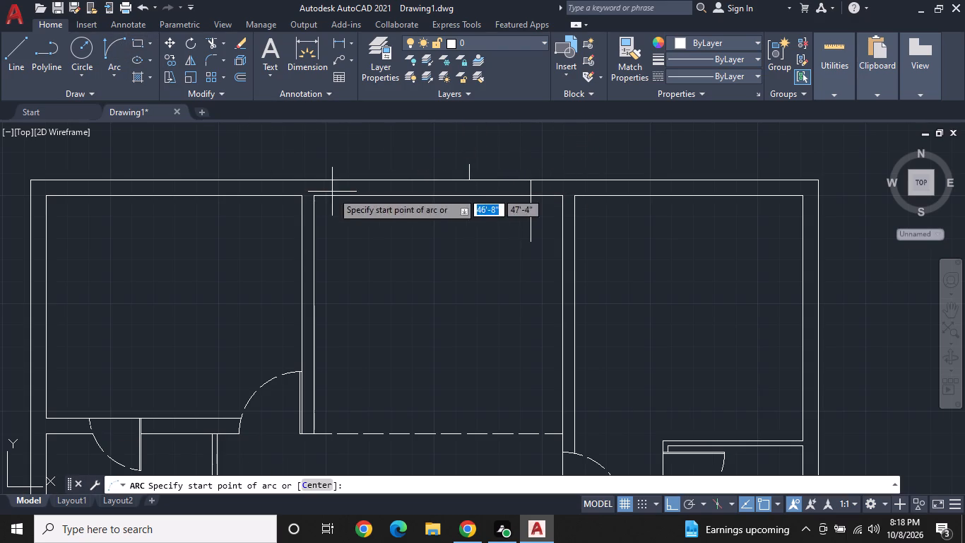
pyautogui.click(528, 242)
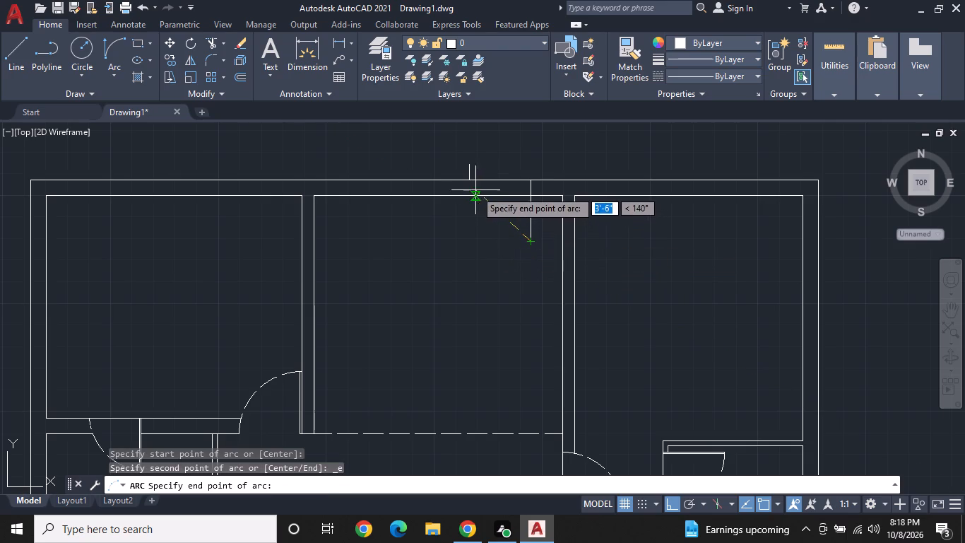
pyautogui.click(470, 182)
pyautogui.click(409, 214)
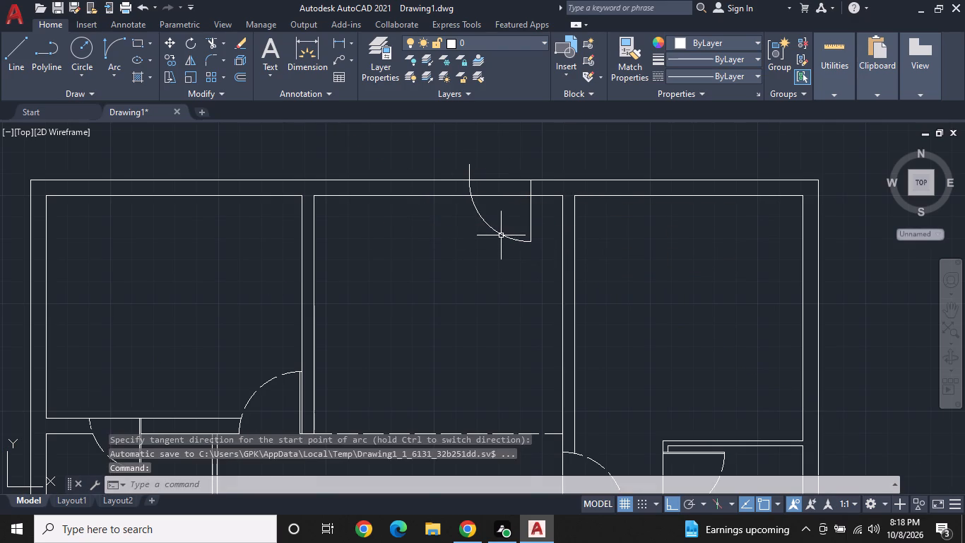
# Change the new swing arc's linetype to the dashed ACAD_ISO02W100.
pyautogui.click(501, 234)
pyautogui.click(738, 69)
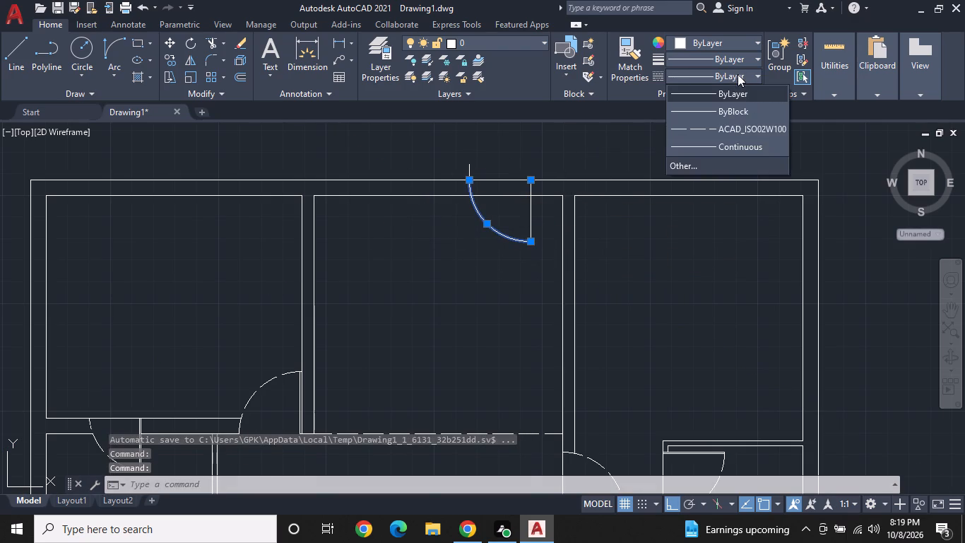
pyautogui.click(724, 122)
pyautogui.press('Escape')
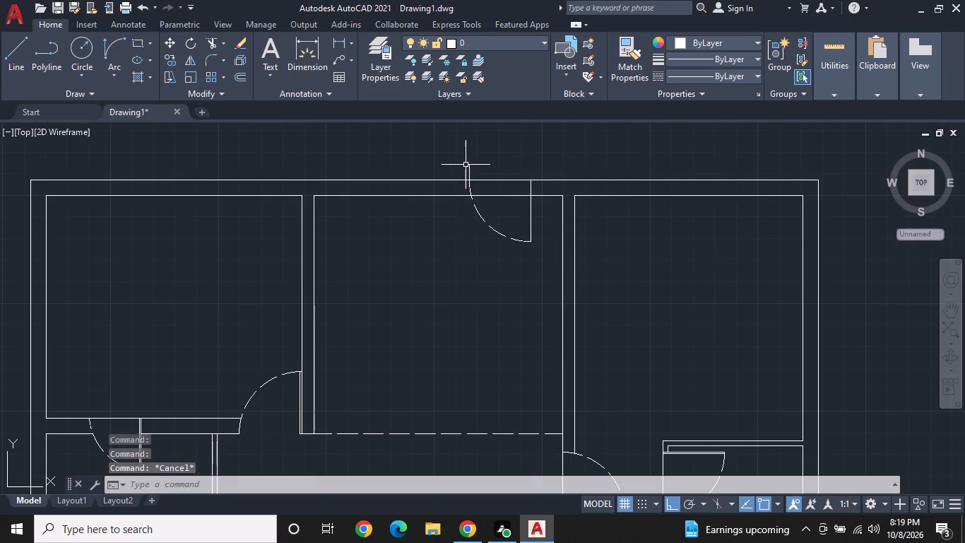
# Erase the short stub projecting north of the exterior wall.
pyautogui.click(468, 170)
pyautogui.rightClick(468, 170)
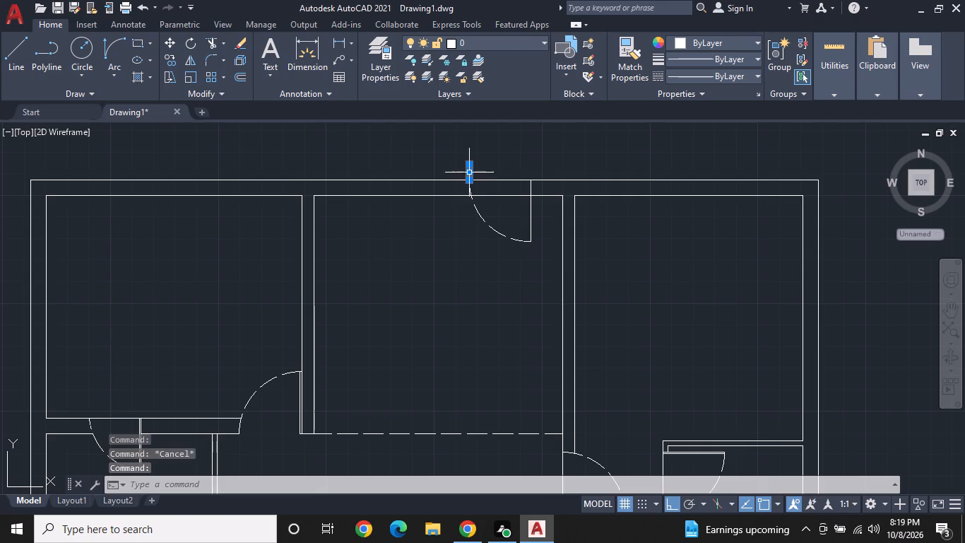
pyautogui.click(540, 257)
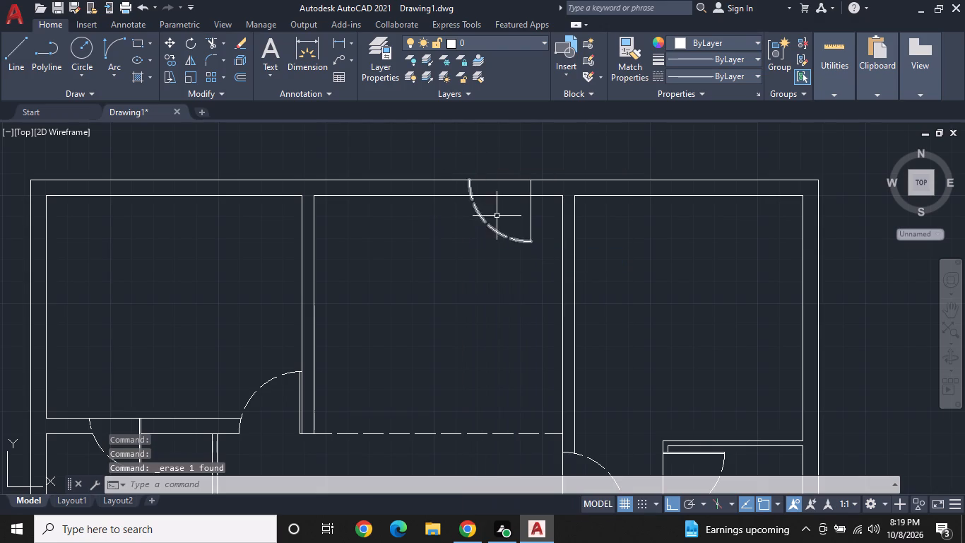
# Offset the new door leaf line 1" to the west to give the leaf its thickness.
pyautogui.moveTo(497, 216); pyautogui.dragTo(444, 221, button='middle')
pyautogui.press('Escape')
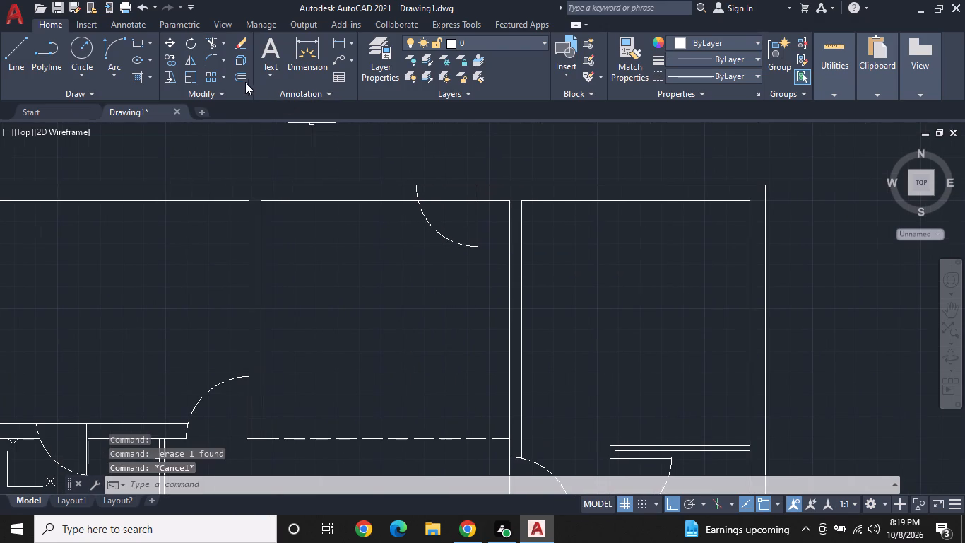
pyautogui.click(236, 74)
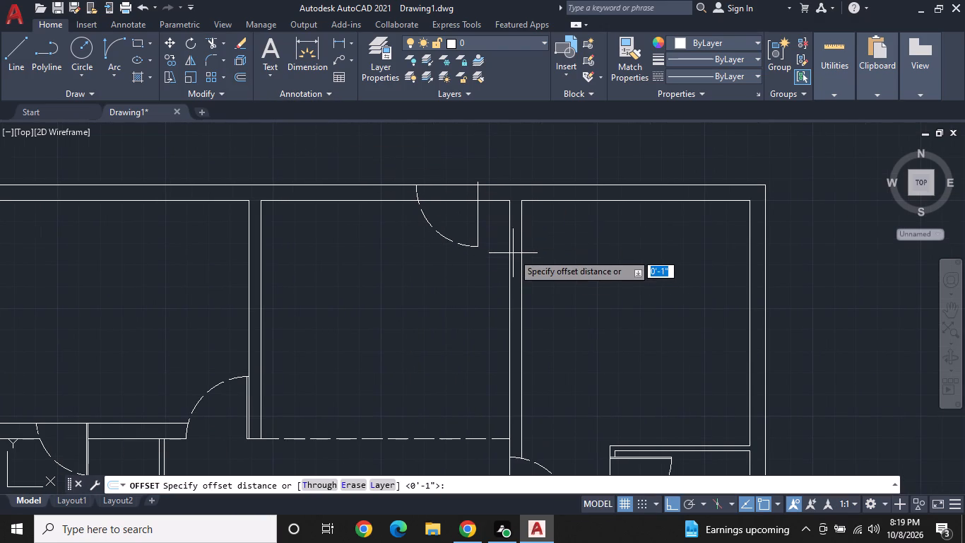
pyautogui.press('space')
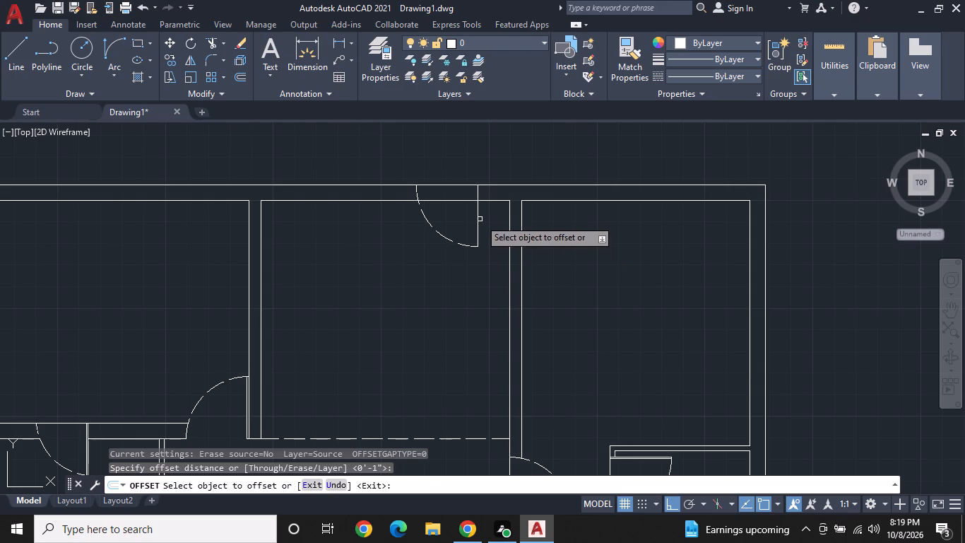
pyautogui.click(479, 216)
pyautogui.click(455, 216)
pyautogui.moveTo(454, 216); pyautogui.dragTo(499, 242, button='middle')
pyautogui.press('Escape')
# Trim the north wall's inner face line between the swing arc and the door leaf.
pyautogui.scroll(1, 491, 232)
pyautogui.write('TR')
pyautogui.press('space')
pyautogui.click(492, 224)
pyautogui.moveTo(497, 253); pyautogui.dragTo(496, 271, button='middle')
pyautogui.press('Escape')
# Draw a horizontal threshold line from the door leaf, midway between the wall faces, west past the swing arc.
pyautogui.write('L')
pyautogui.press('space')
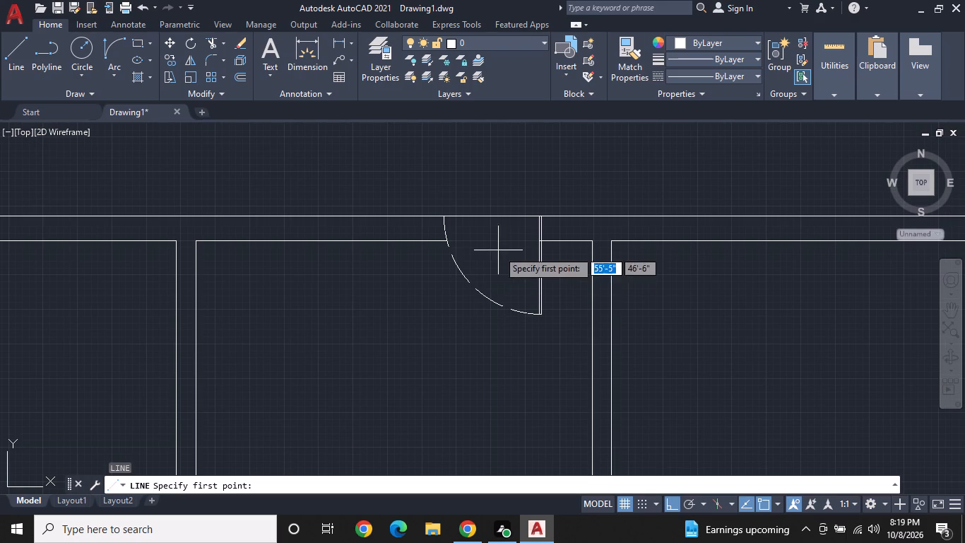
pyautogui.click(540, 229)
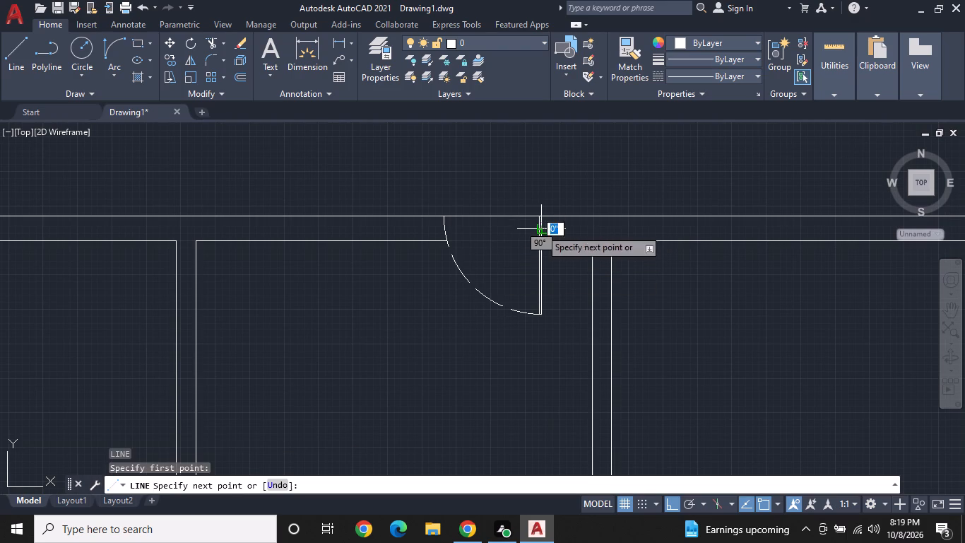
pyautogui.click(420, 226)
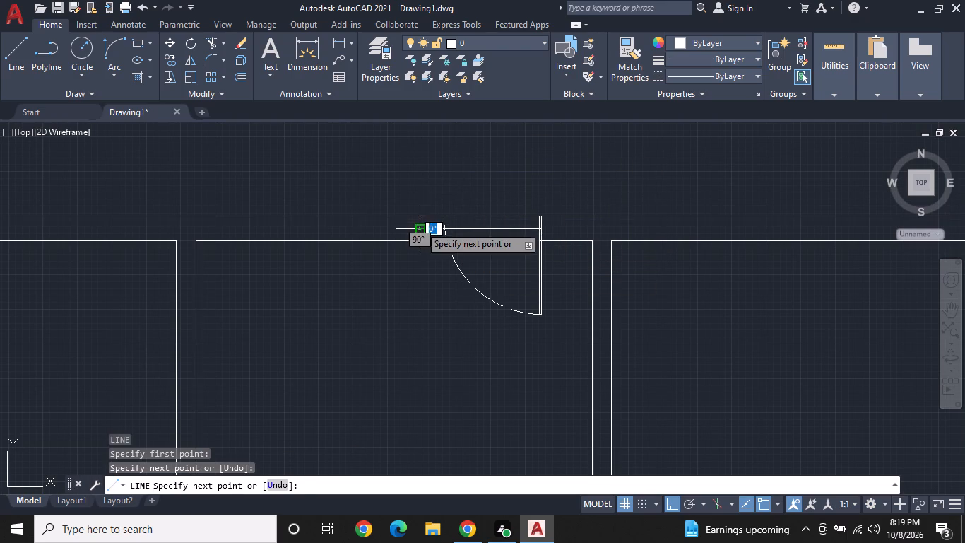
pyautogui.press('space')
# Trim the part of the threshold line that extends west beyond the swing arc.
pyautogui.write('TR')
pyautogui.press('space')
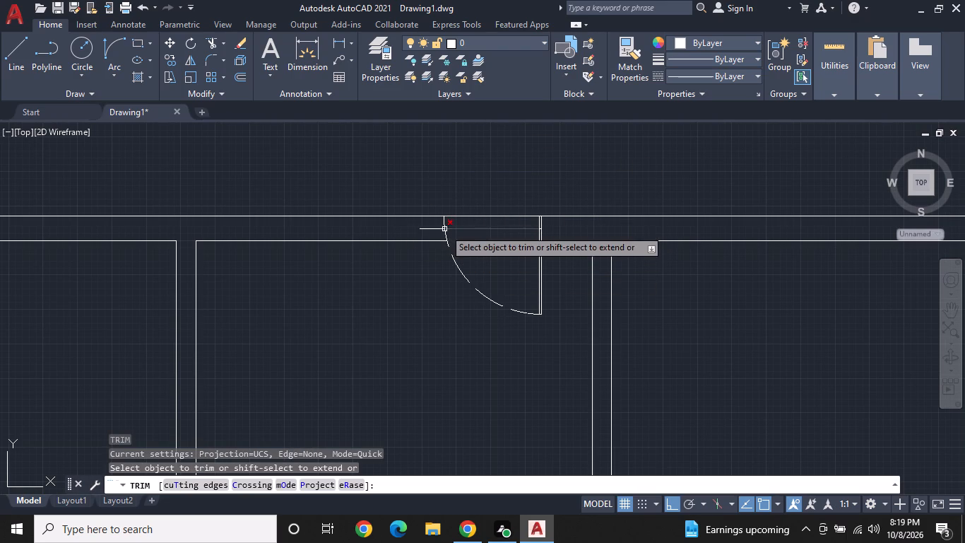
pyautogui.click(432, 228)
pyautogui.press('Escape')
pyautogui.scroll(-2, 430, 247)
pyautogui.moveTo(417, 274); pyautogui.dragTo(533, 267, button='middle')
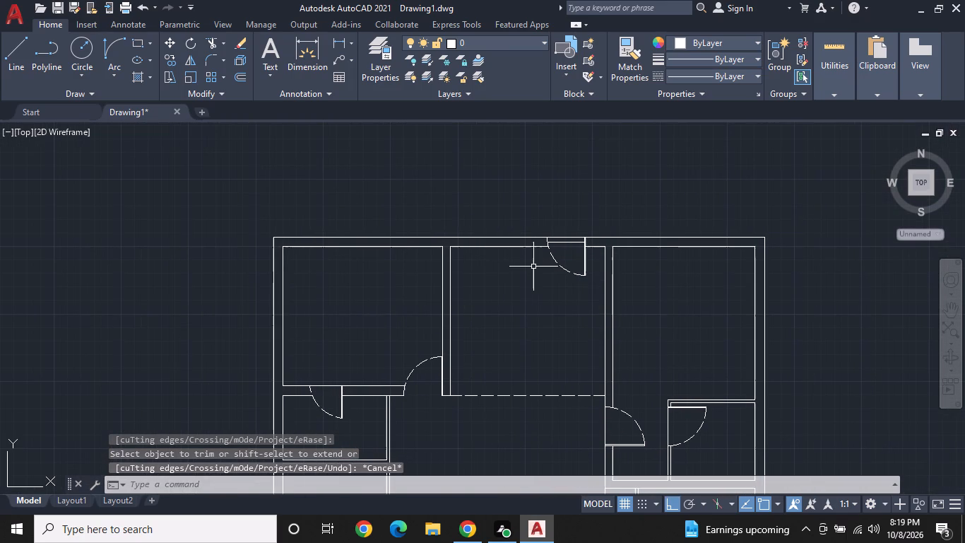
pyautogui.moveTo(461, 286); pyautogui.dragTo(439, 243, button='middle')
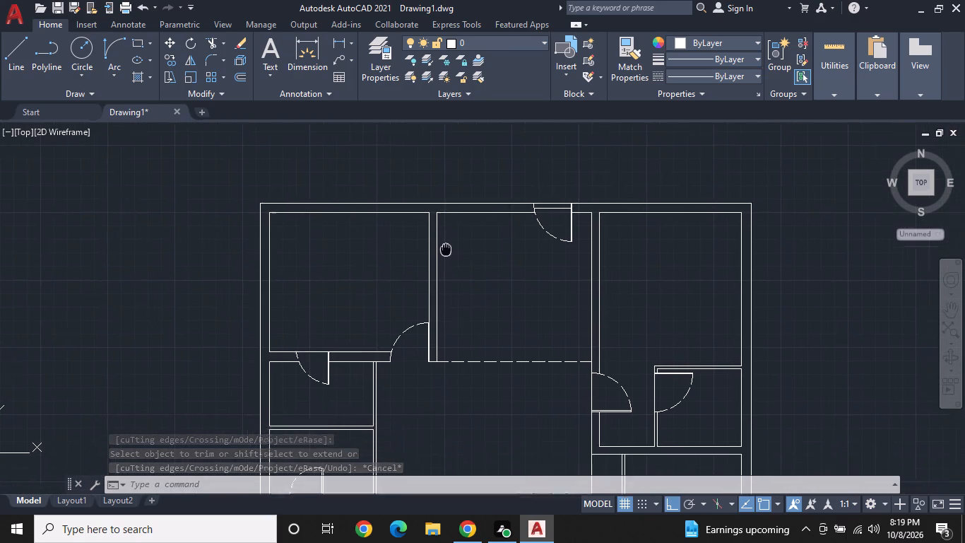
# Review the entire floor plan, examining the walls, dashed openings and door swings from the north entry to the south room.
pyautogui.moveTo(439, 243); pyautogui.dragTo(410, 213, button='middle')
pyautogui.scroll(-1, 461, 263)
pyautogui.moveTo(454, 246); pyautogui.dragTo(446, 227, button='middle')
pyautogui.middleClick(446, 227)
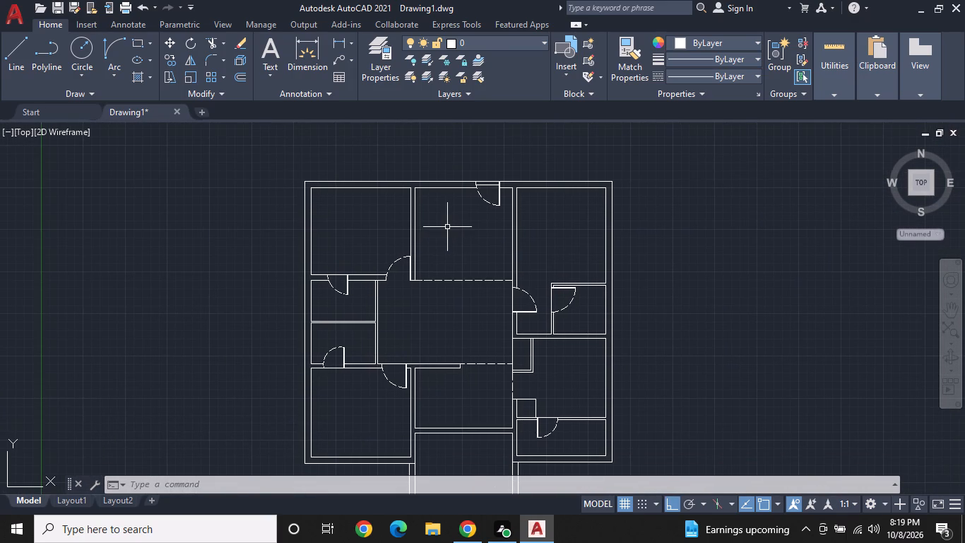
pyautogui.moveTo(485, 269); pyautogui.dragTo(476, 230, button='middle')
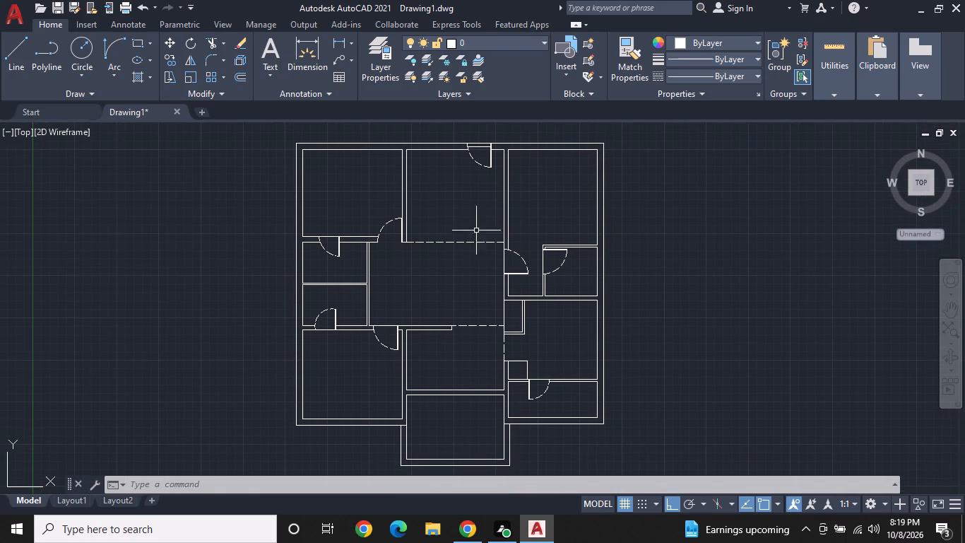
pyautogui.moveTo(513, 289); pyautogui.dragTo(526, 261, button='middle')
pyautogui.moveTo(519, 303); pyautogui.dragTo(533, 281, button='middle')
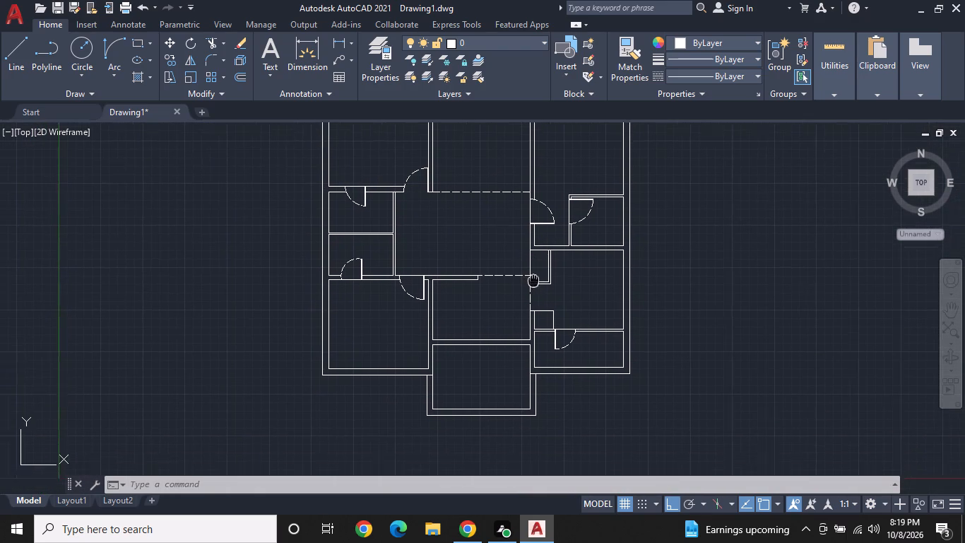
pyautogui.moveTo(533, 281); pyautogui.dragTo(545, 267, button='middle')
pyautogui.moveTo(524, 327); pyautogui.dragTo(545, 302, button='middle')
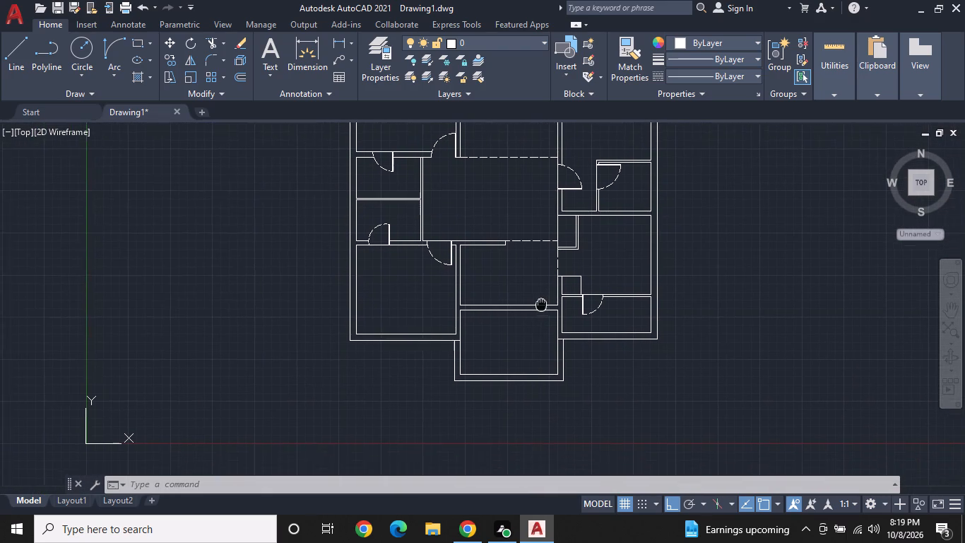
pyautogui.moveTo(545, 302); pyautogui.dragTo(551, 297, button='middle')
pyautogui.scroll(-1, 504, 252)
pyautogui.moveTo(493, 231); pyautogui.dragTo(531, 295, button='middle')
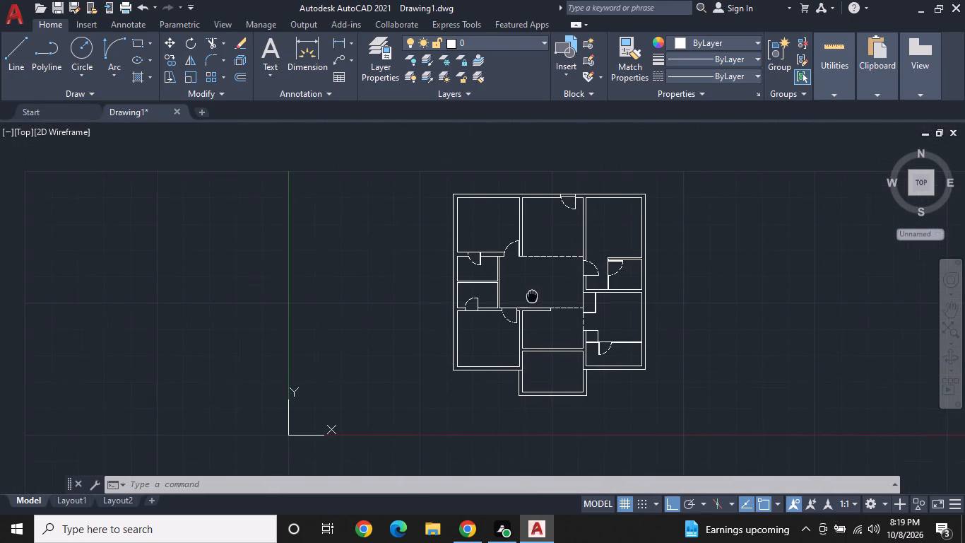
pyautogui.moveTo(531, 295); pyautogui.dragTo(513, 306, button='middle')
pyautogui.scroll(2, 513, 306)
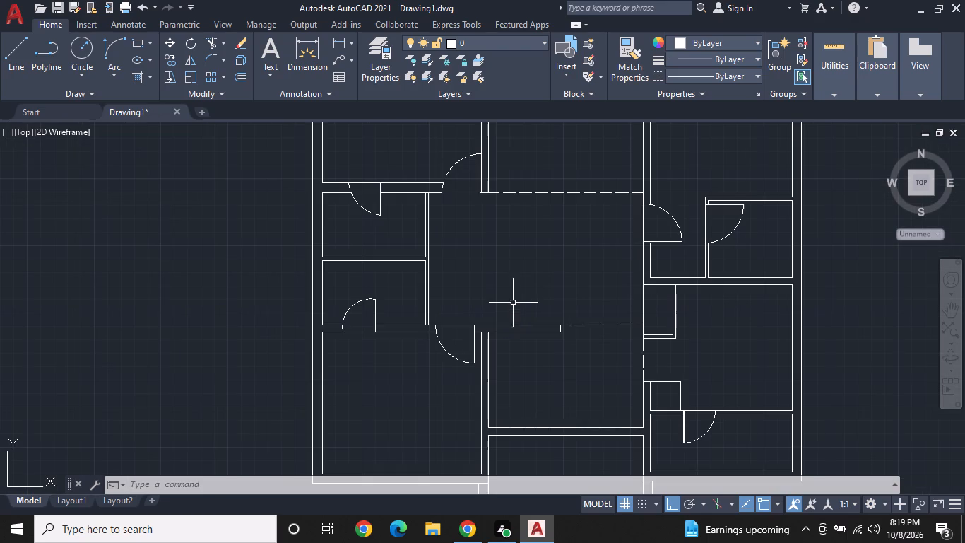
pyautogui.moveTo(511, 281); pyautogui.dragTo(510, 297, button='middle')
pyautogui.scroll(-1, 509, 288)
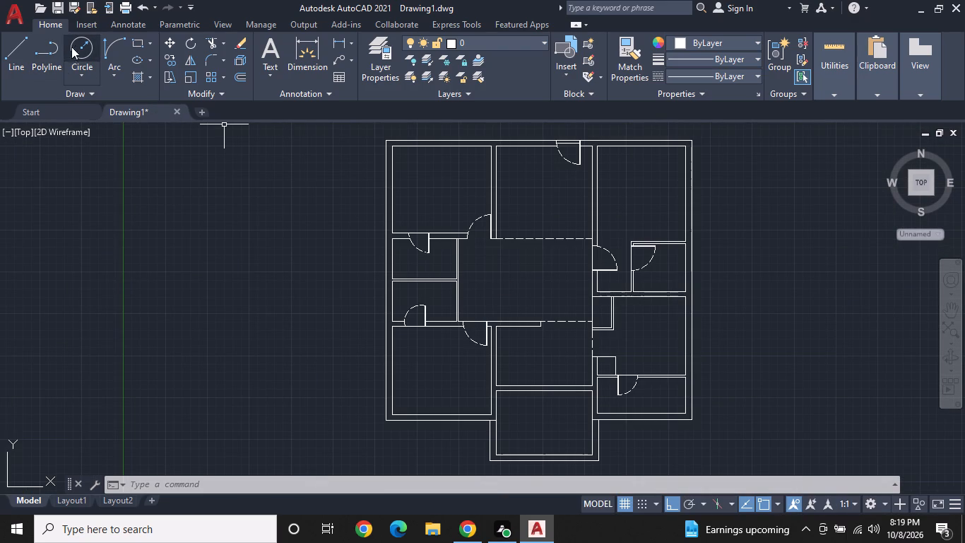
# Open the House Designer.dwg block library to insert fixtures from it.
pyautogui.click(98, 23)
pyautogui.click(18, 63)
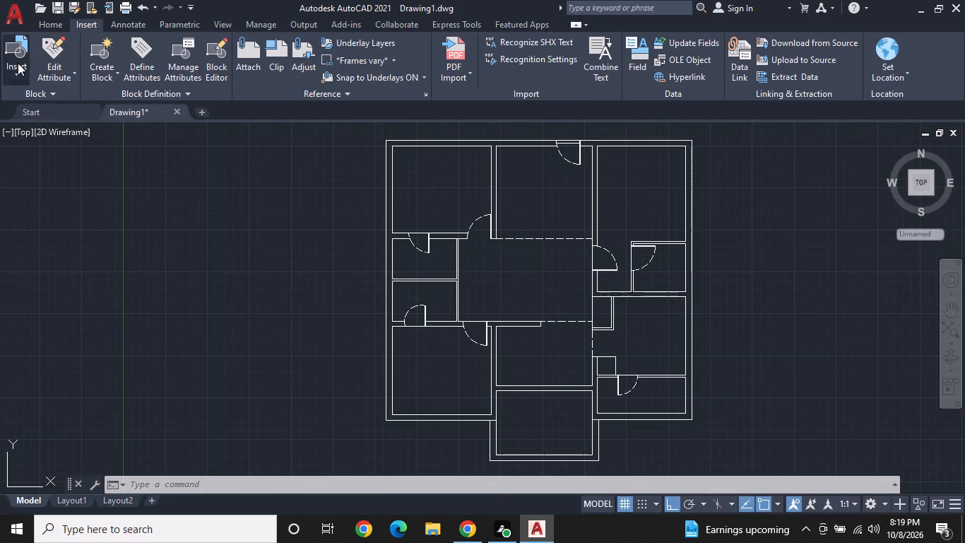
pyautogui.click(35, 158)
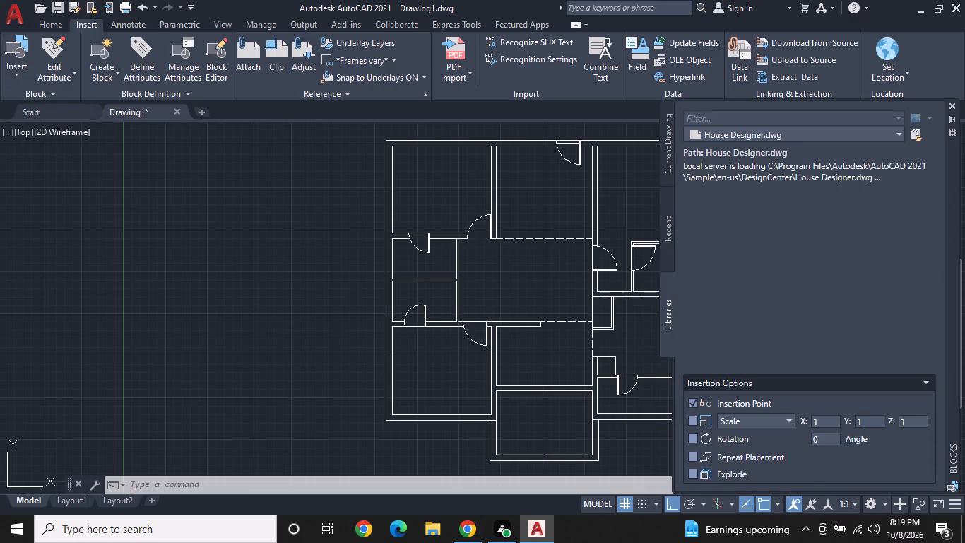
pyautogui.click(899, 133)
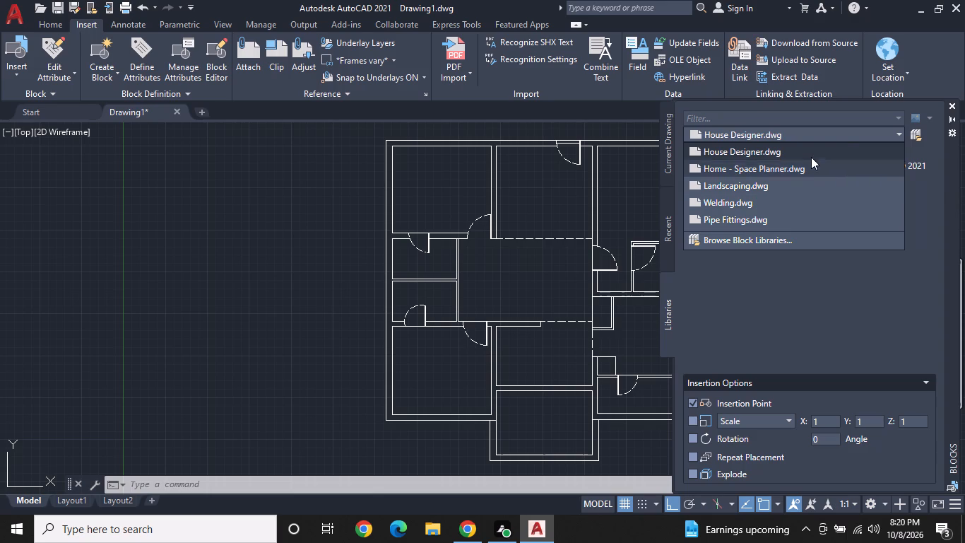
pyautogui.click(845, 130)
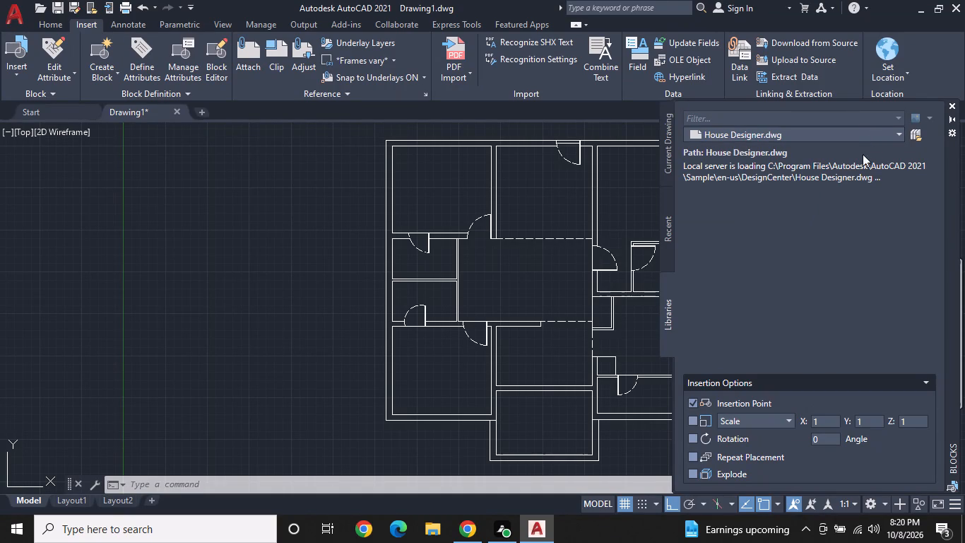
pyautogui.scroll(2, 834, 195)
pyautogui.scroll(-4, 834, 195)
pyautogui.scroll(1, 841, 218)
pyautogui.scroll(-4, 841, 218)
pyautogui.scroll(4, 841, 218)
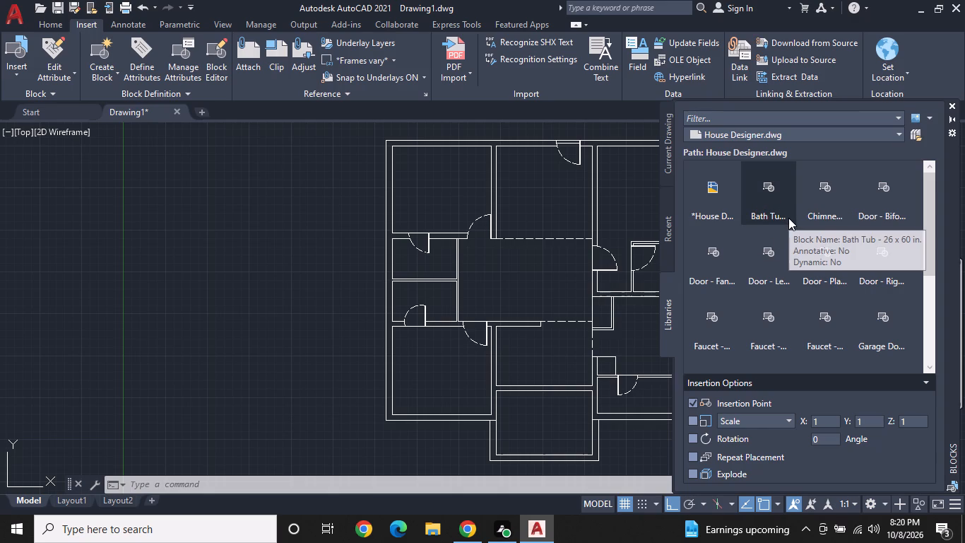
# Insert the Toilet - top block in the southern of the two west bathrooms, its tank against the north wall near the west wall.
pyautogui.scroll(-4, 788, 218)
pyautogui.scroll(5, 788, 219)
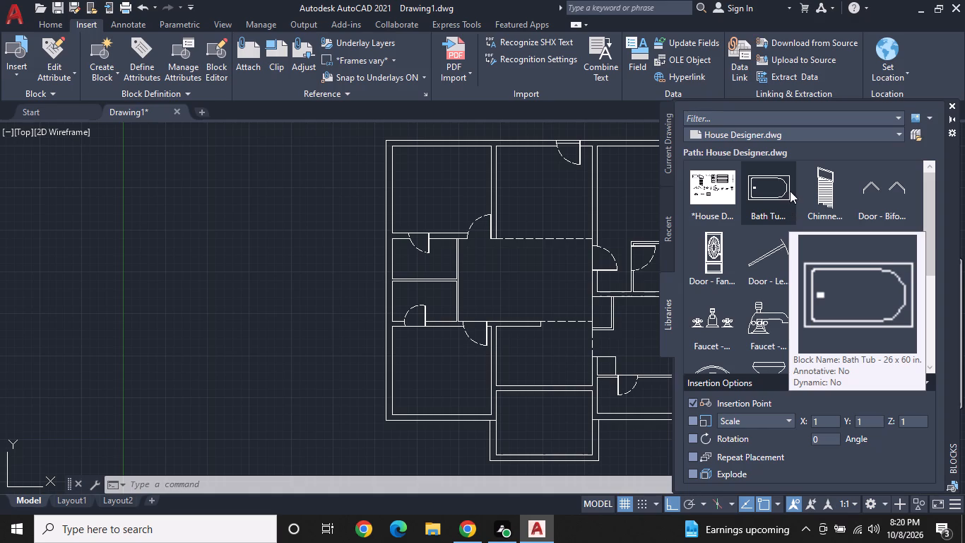
pyautogui.scroll(-4, 784, 209)
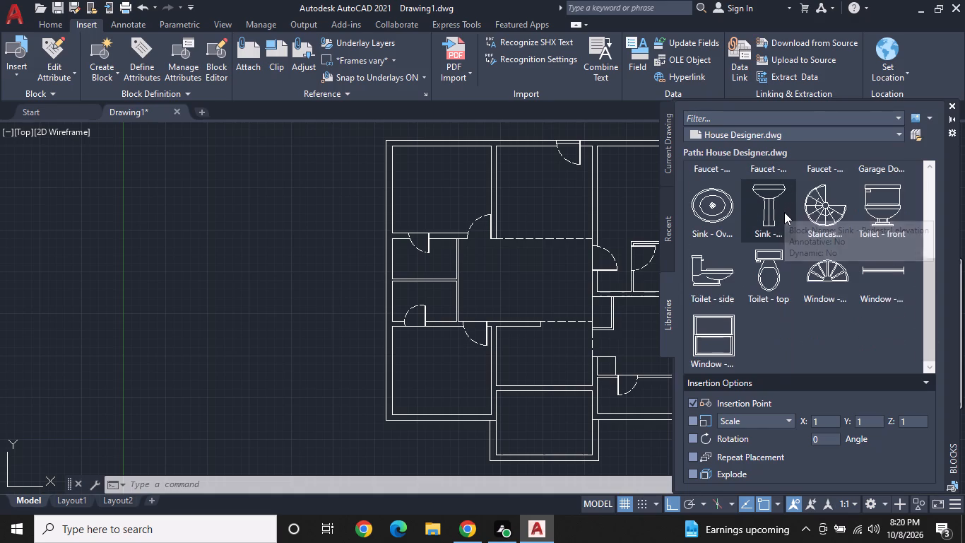
pyautogui.click(766, 270)
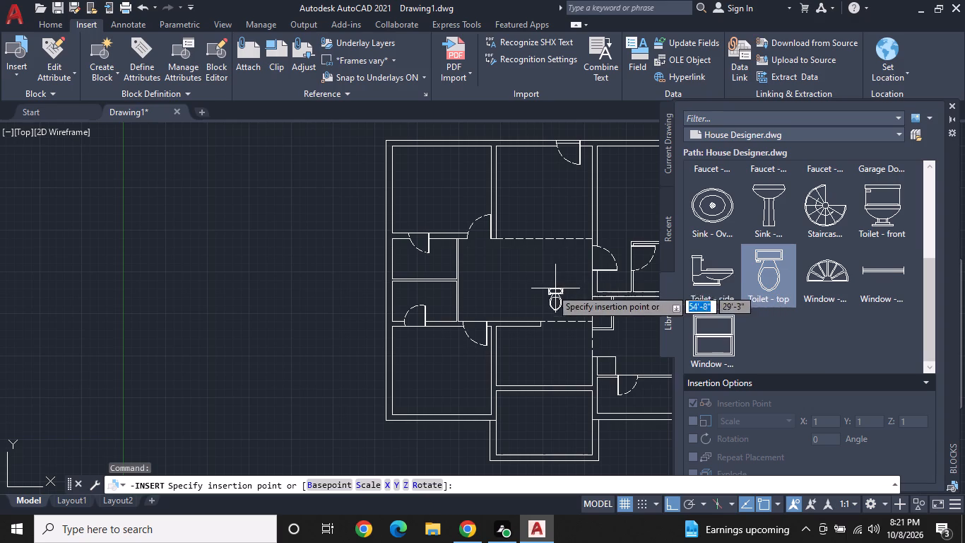
pyautogui.scroll(1, 467, 284)
pyautogui.moveTo(468, 280); pyautogui.dragTo(692, 243, button='middle')
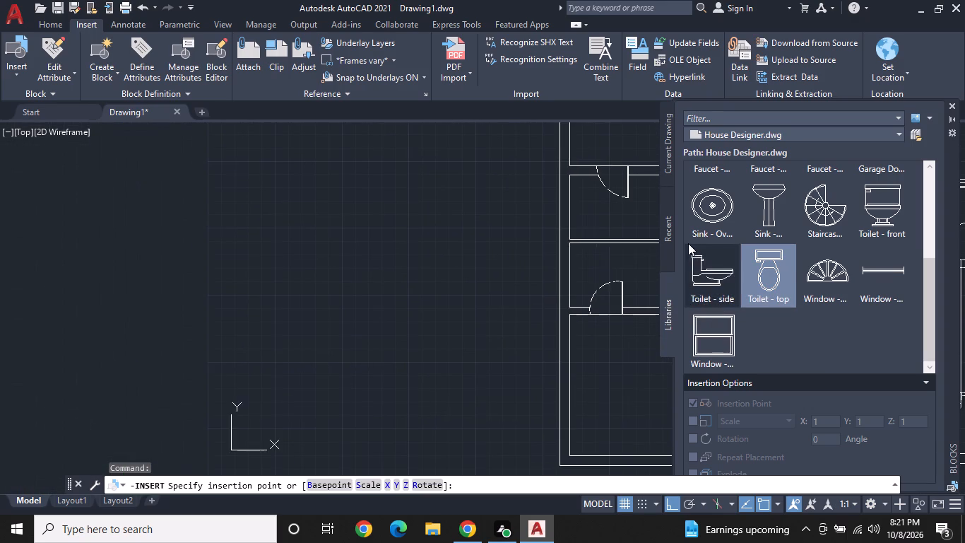
pyautogui.scroll(3, 597, 252)
pyautogui.moveTo(594, 252); pyautogui.dragTo(495, 247, button='middle')
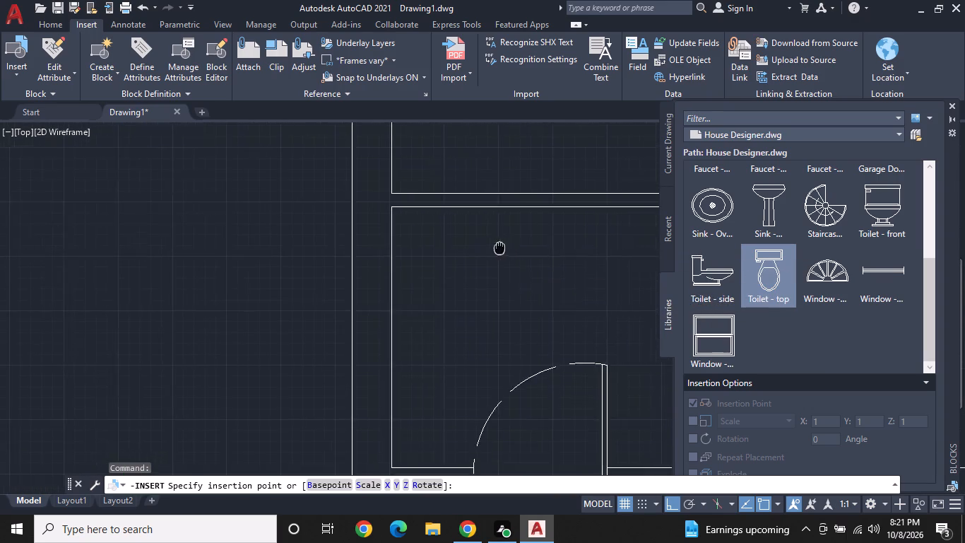
pyautogui.moveTo(495, 247); pyautogui.dragTo(444, 235, button='middle')
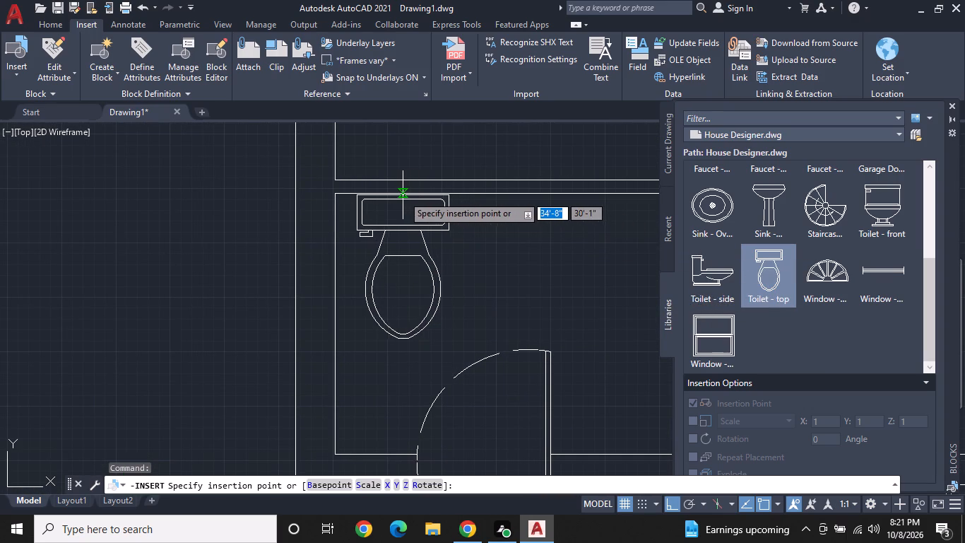
pyautogui.click(401, 194)
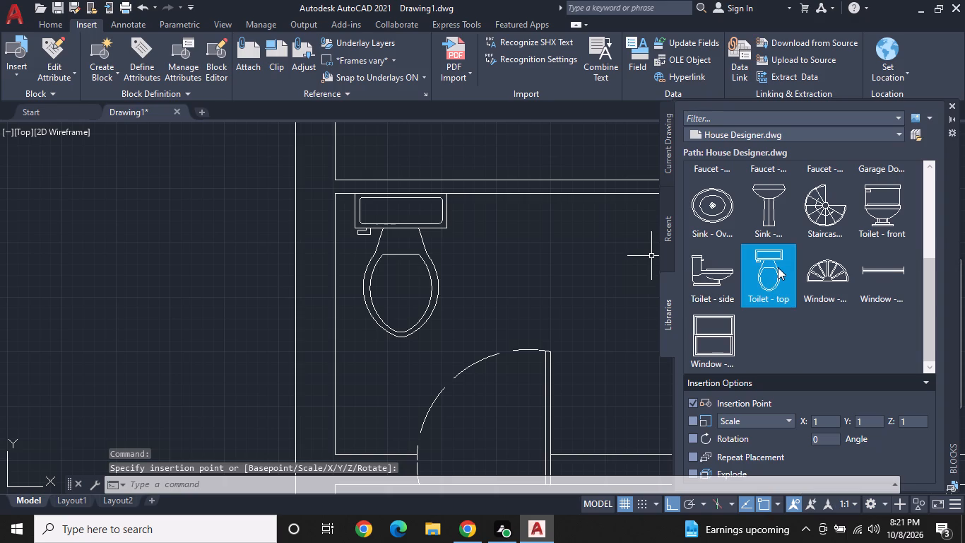
# Insert another Toilet - top block in the northern west bathroom, near the west wall and southwest of the door swing.
pyautogui.click(778, 267)
pyautogui.moveTo(517, 224); pyautogui.dragTo(549, 320, button='middle')
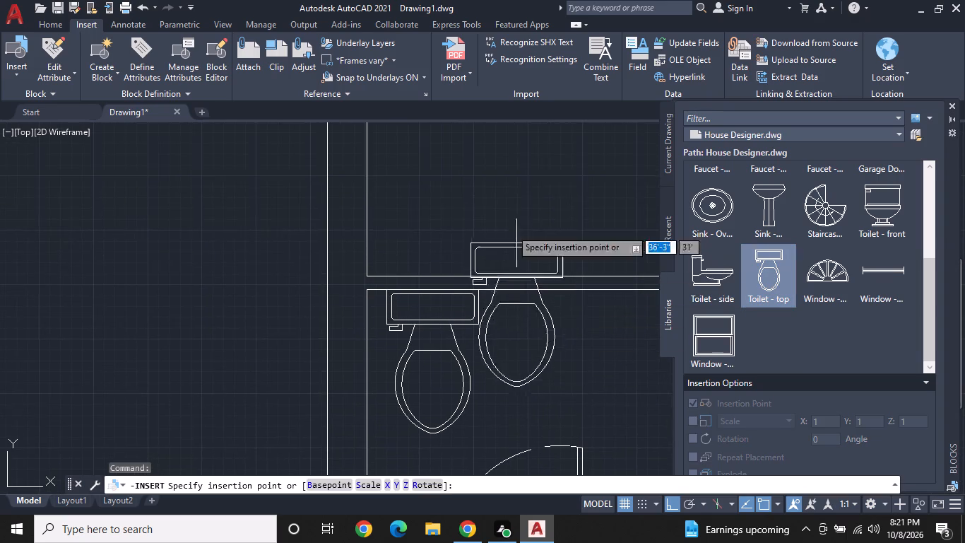
pyautogui.moveTo(469, 156); pyautogui.dragTo(473, 232, button='middle')
pyautogui.scroll(-2, 467, 213)
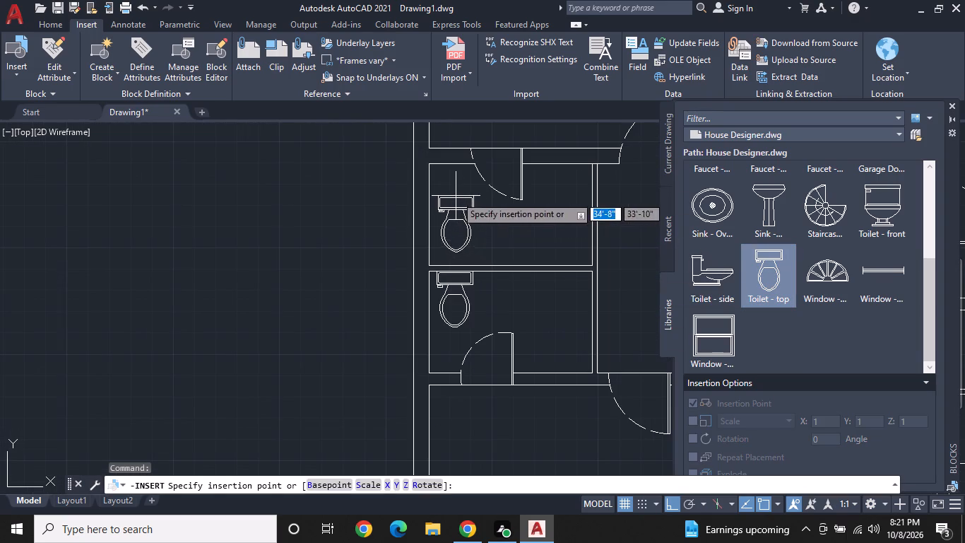
pyautogui.click(463, 197)
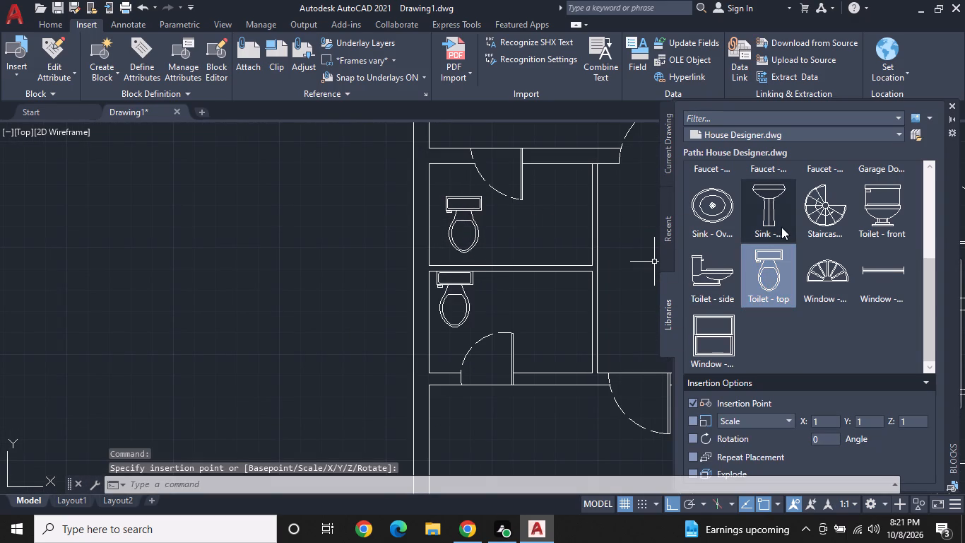
# Insert the Bath Tub - 26 x 60 in. block in the northern west bathroom, east of the toilet and below the door leaf.
pyautogui.scroll(4, 783, 224)
pyautogui.click(783, 199)
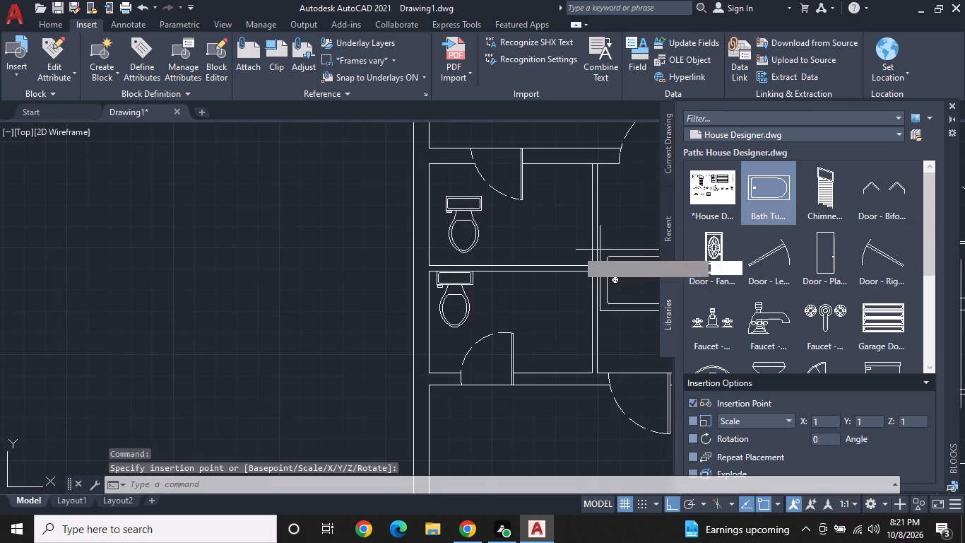
pyautogui.click(509, 207)
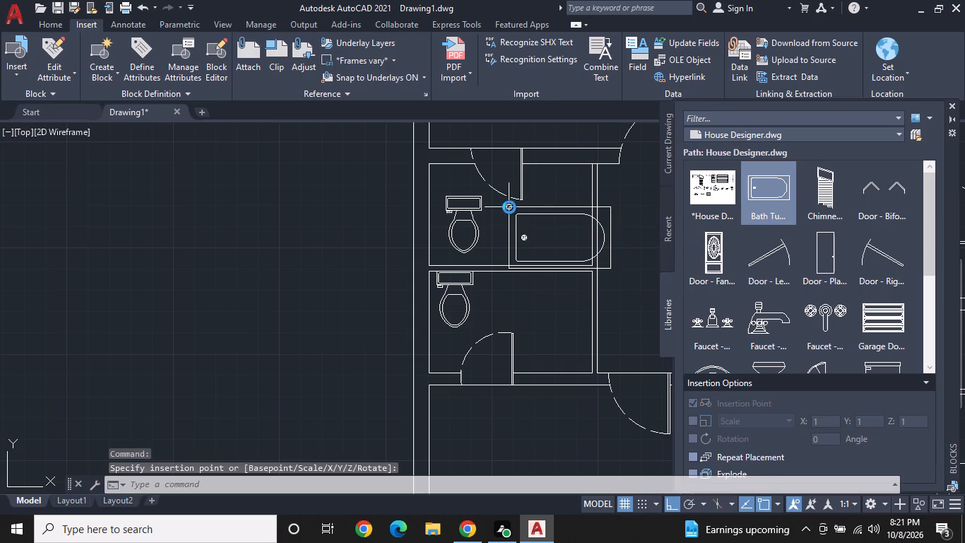
# Insert another Bath Tub - 26 x 60 in. block in the southern west bathroom, east of the toilet.
pyautogui.click(781, 183)
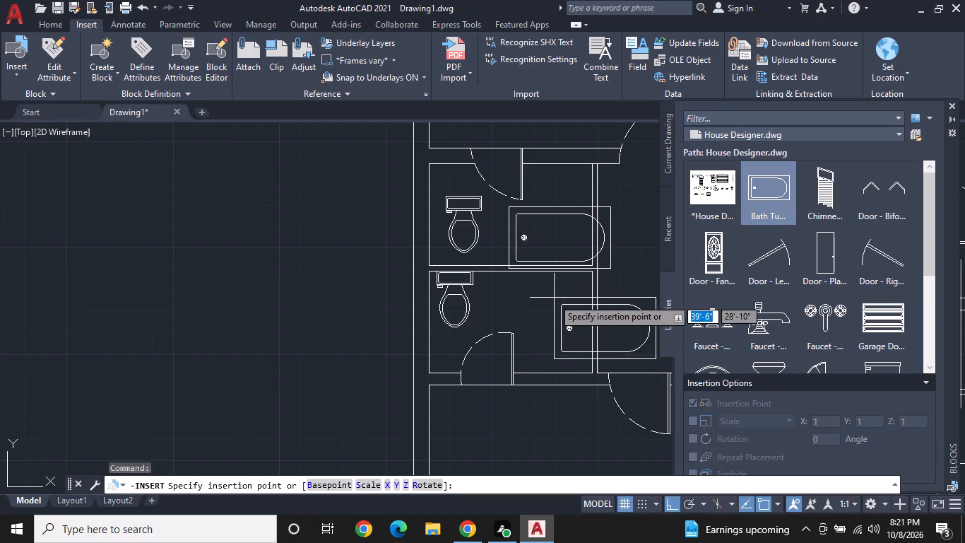
pyautogui.click(511, 286)
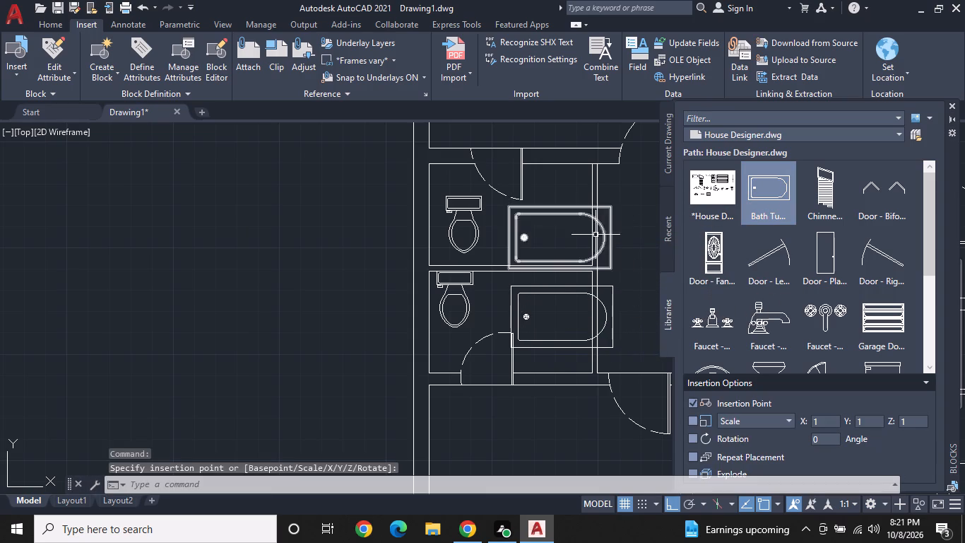
# Insert the Toilet - top block in the east bathroom, just southeast of the door swing with its bowl toward the south wall.
pyautogui.scroll(-1, 581, 231)
pyautogui.moveTo(580, 220); pyautogui.dragTo(549, 360, button='middle')
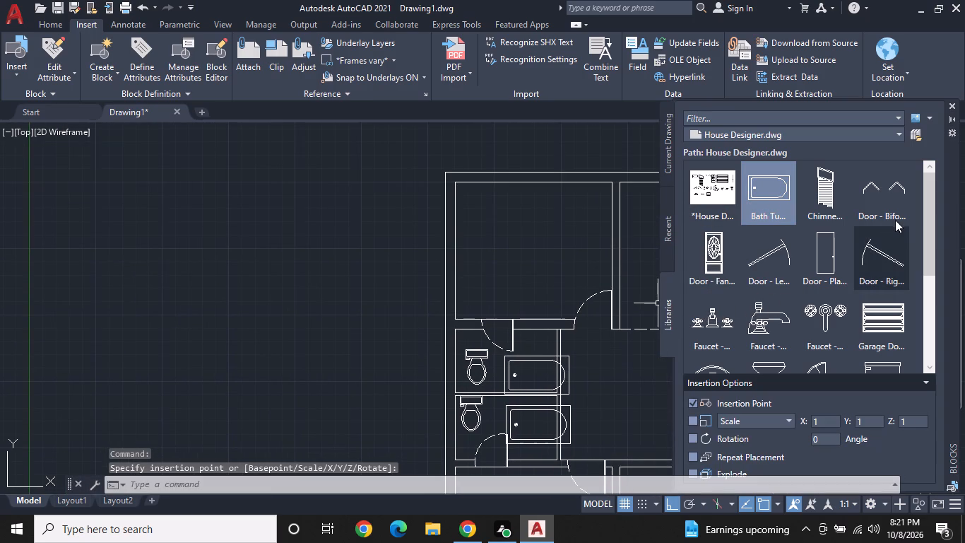
pyautogui.scroll(3, 895, 218)
pyautogui.scroll(-1, 846, 235)
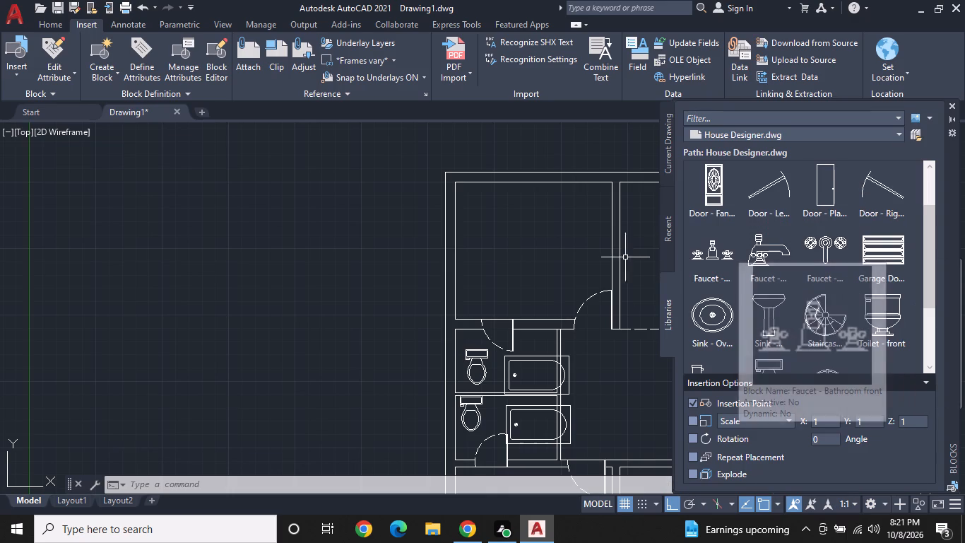
pyautogui.moveTo(620, 257); pyautogui.dragTo(523, 247, button='middle')
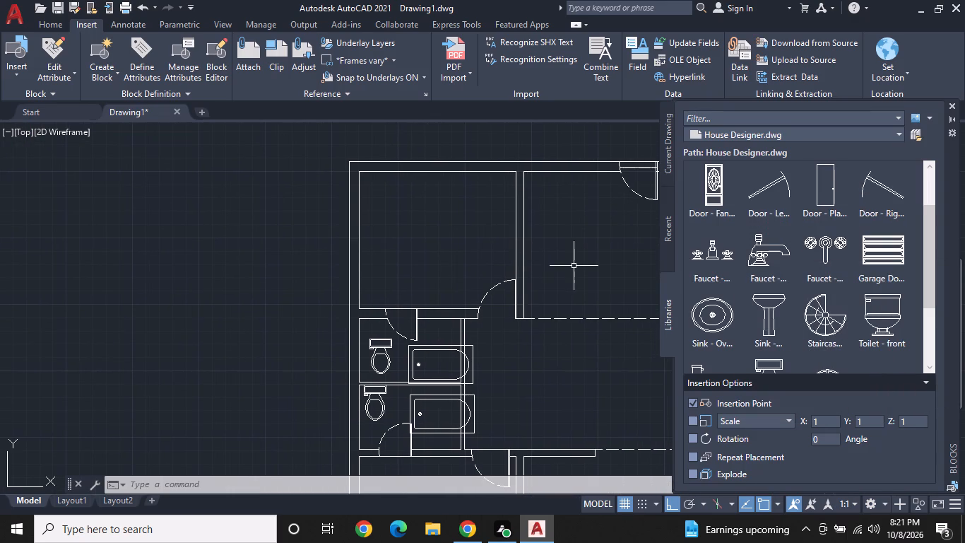
pyautogui.scroll(1, 574, 266)
pyautogui.moveTo(572, 267); pyautogui.dragTo(386, 230, button='middle')
pyautogui.scroll(-3, 386, 229)
pyautogui.scroll(1, 494, 279)
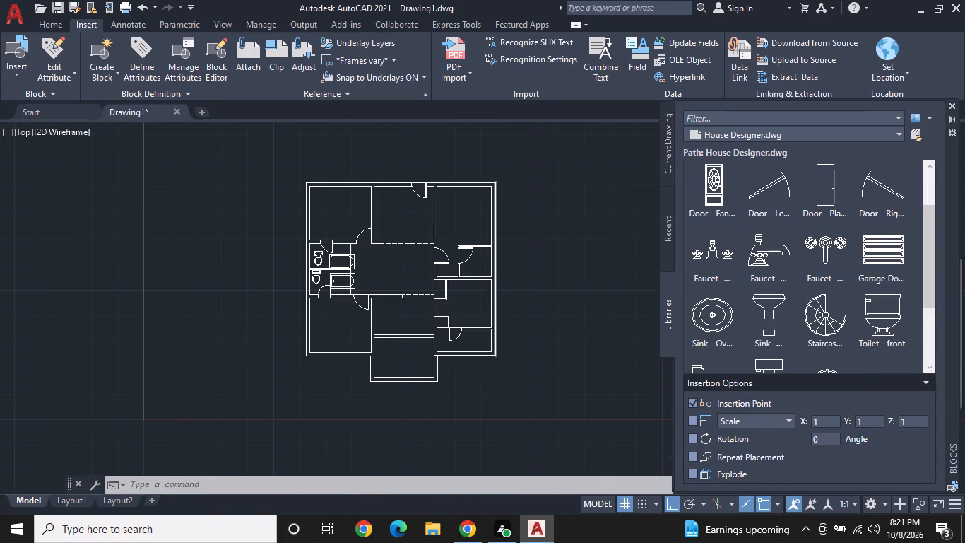
pyautogui.scroll(1, 494, 279)
pyautogui.moveTo(475, 253); pyautogui.dragTo(526, 264, button='middle')
pyautogui.moveTo(528, 264); pyautogui.dragTo(564, 269, button='middle')
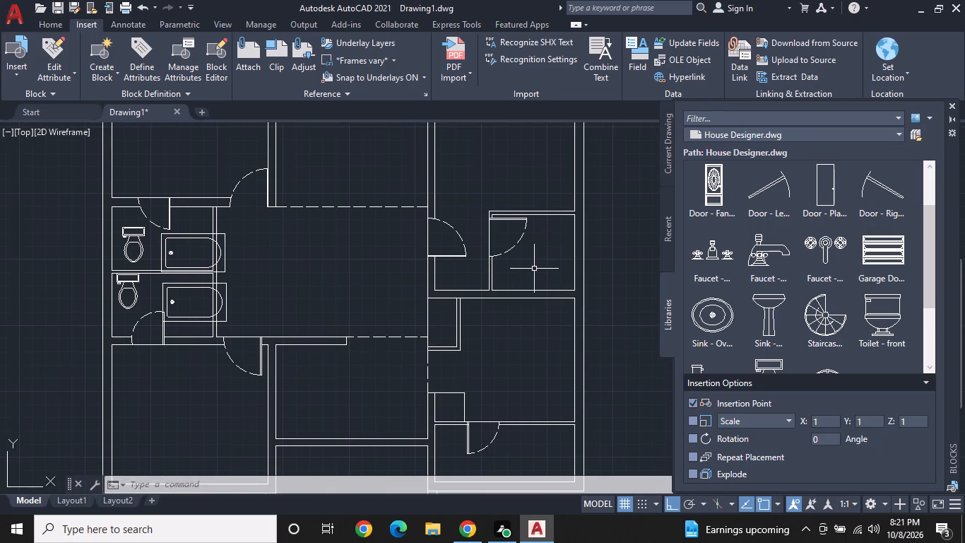
pyautogui.scroll(1, 534, 269)
pyautogui.moveTo(533, 267); pyautogui.dragTo(563, 221, button='middle')
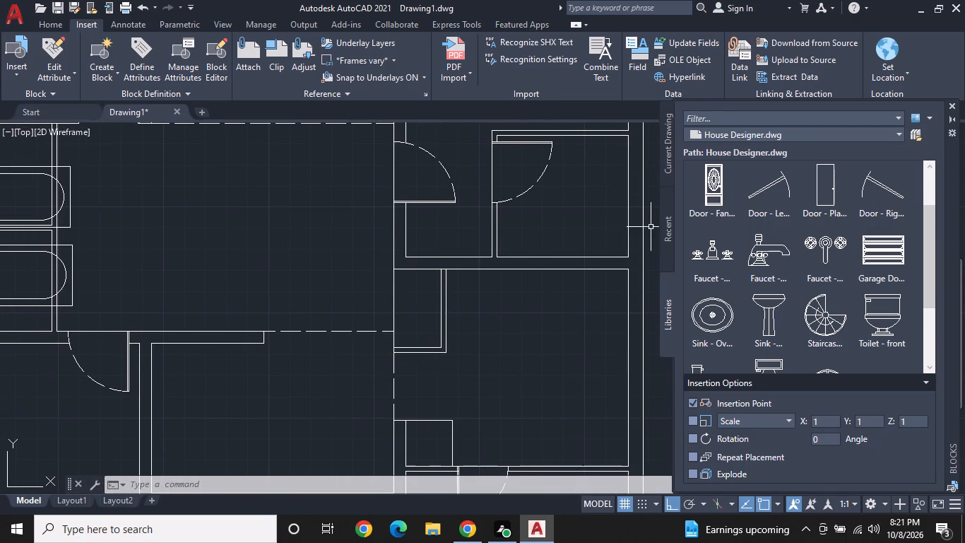
pyautogui.scroll(-3, 822, 253)
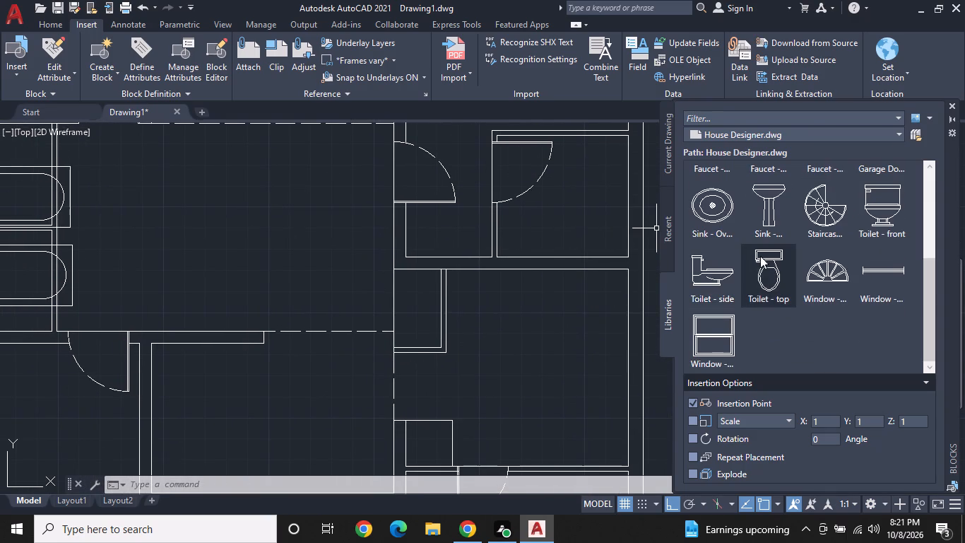
pyautogui.click(765, 255)
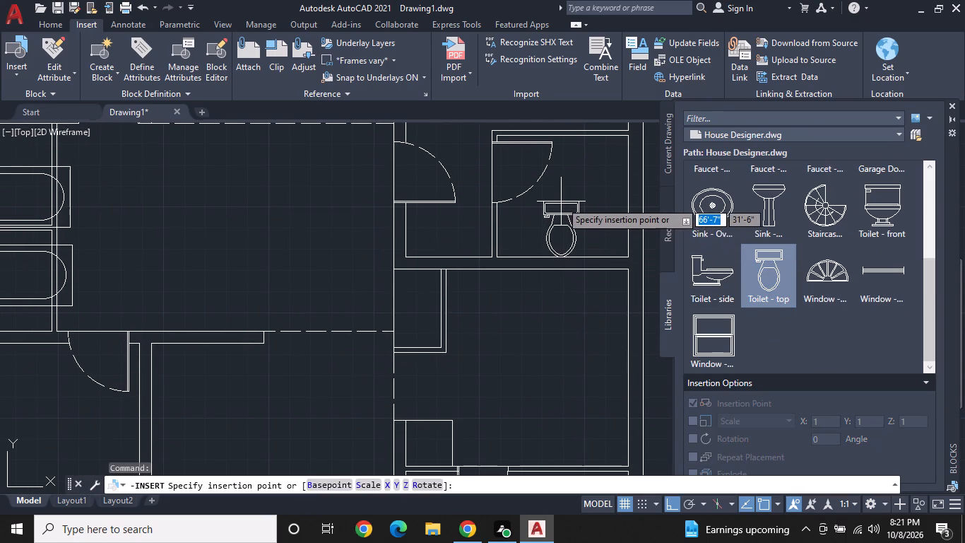
pyautogui.click(558, 201)
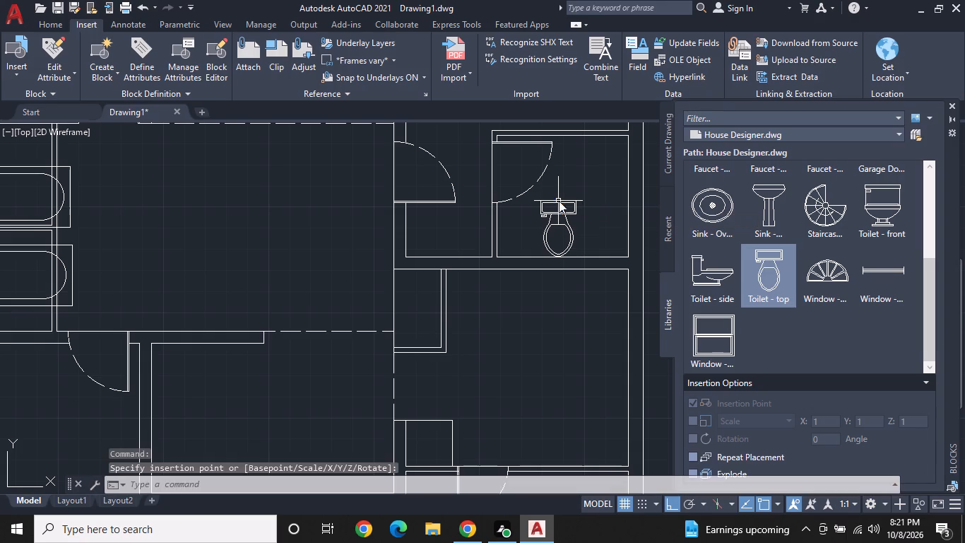
# Insert the Bath Tub - 26 x 60 in. block in the east bathroom, northeast of the toilet and extending across the east wall.
pyautogui.scroll(3, 794, 228)
pyautogui.click(764, 185)
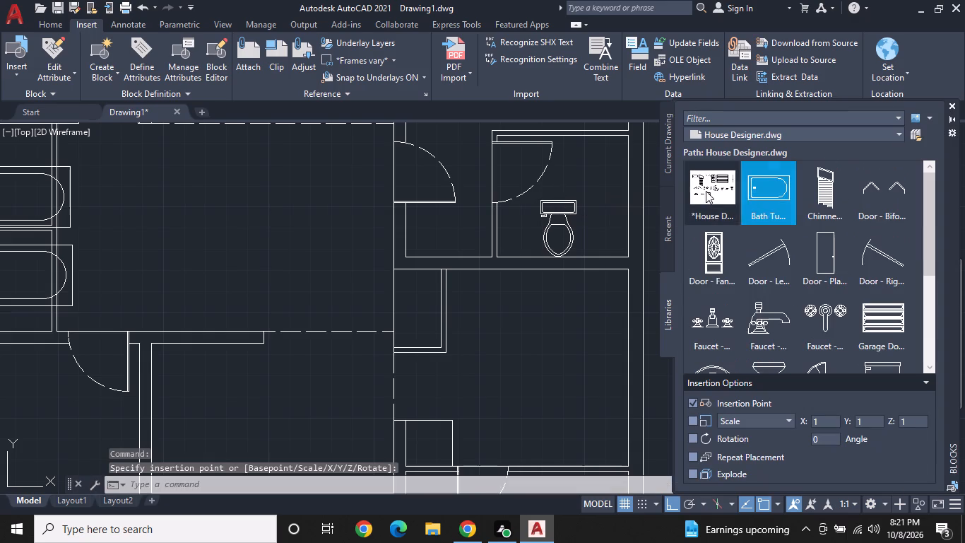
pyautogui.click(596, 151)
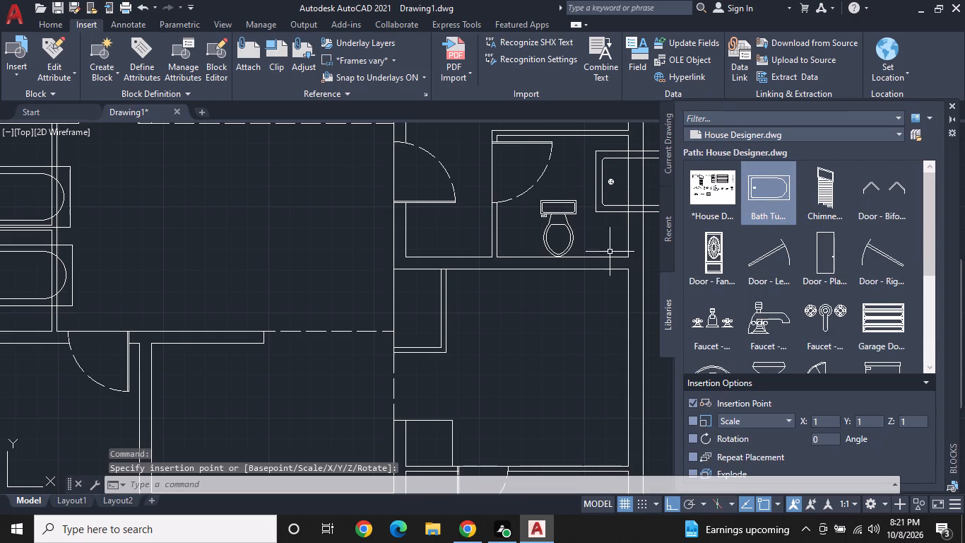
# Switch the block library from House Designer.dwg to Home - Space Planner.dwg.
pyautogui.scroll(-2, 600, 243)
pyautogui.moveTo(594, 242); pyautogui.dragTo(685, 302, button='middle')
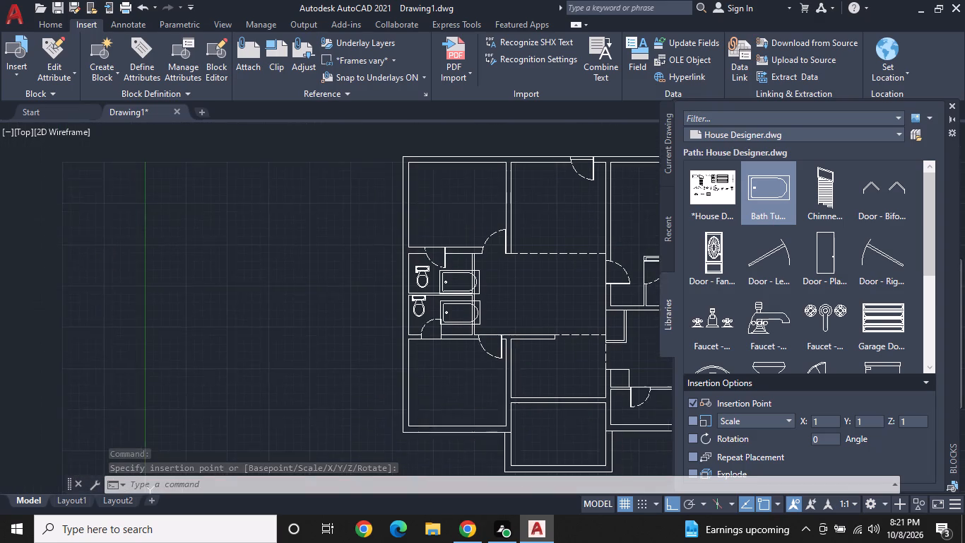
pyautogui.moveTo(685, 302); pyautogui.dragTo(699, 316, button='middle')
pyautogui.doubleClick(887, 124)
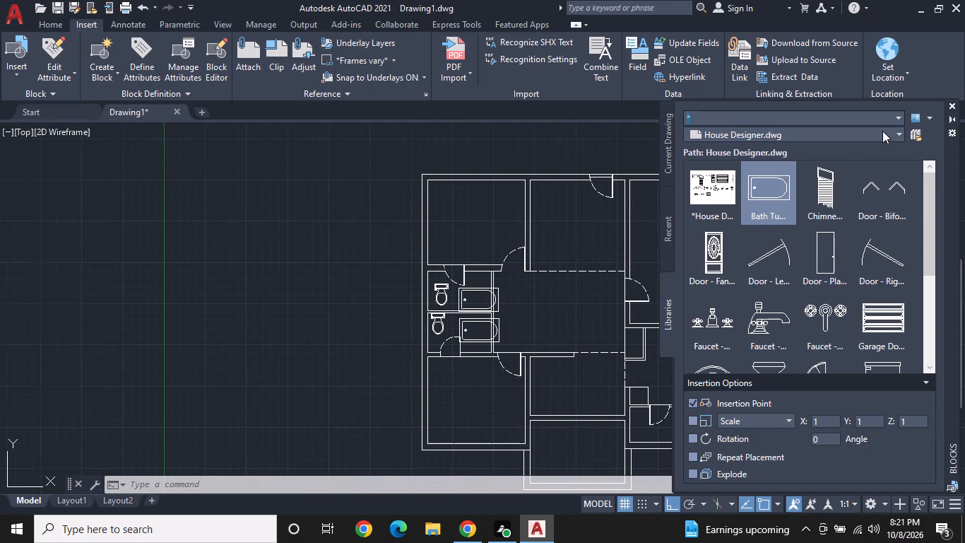
pyautogui.click(882, 131)
pyautogui.click(763, 163)
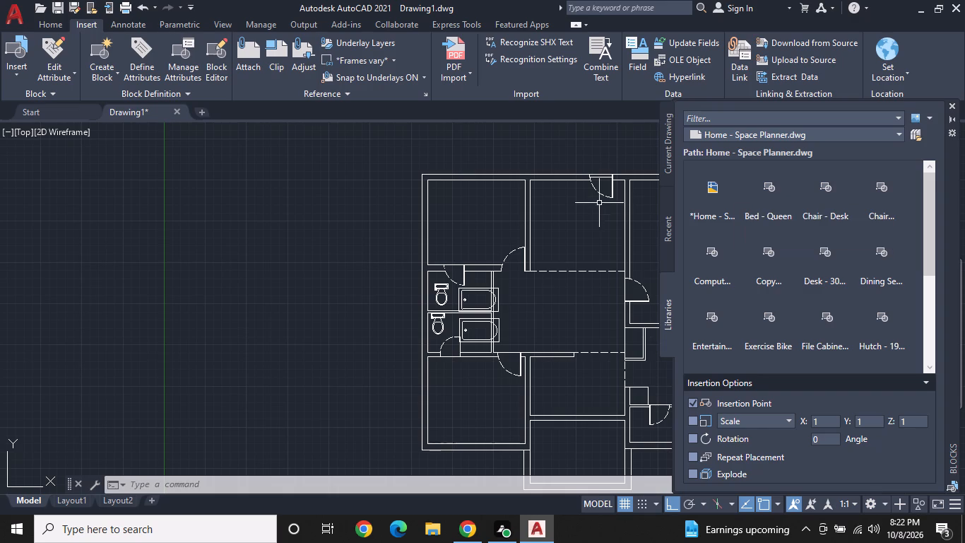
# Insert the Bed - Queen block in the northwest room, with its head near the north wall.
pyautogui.moveTo(574, 221); pyautogui.dragTo(516, 196, button='middle')
pyautogui.scroll(1, 523, 217)
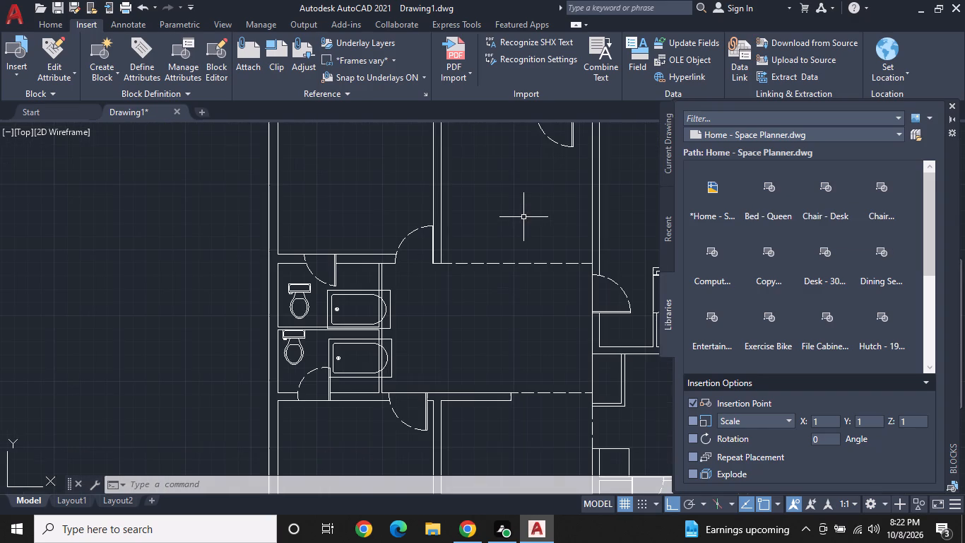
pyautogui.middleClick(526, 223)
pyautogui.moveTo(533, 233); pyautogui.dragTo(552, 269, button='middle')
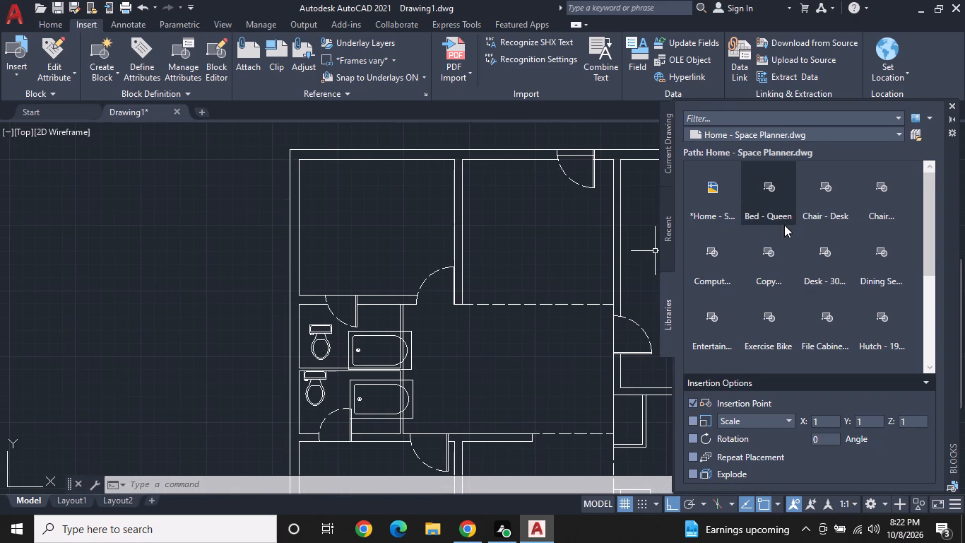
pyautogui.scroll(1, 784, 225)
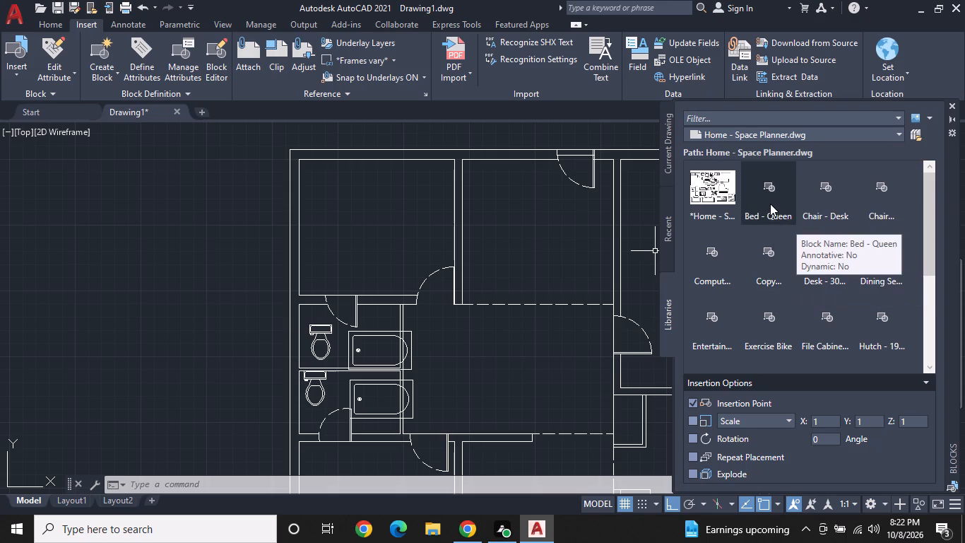
pyautogui.click(764, 192)
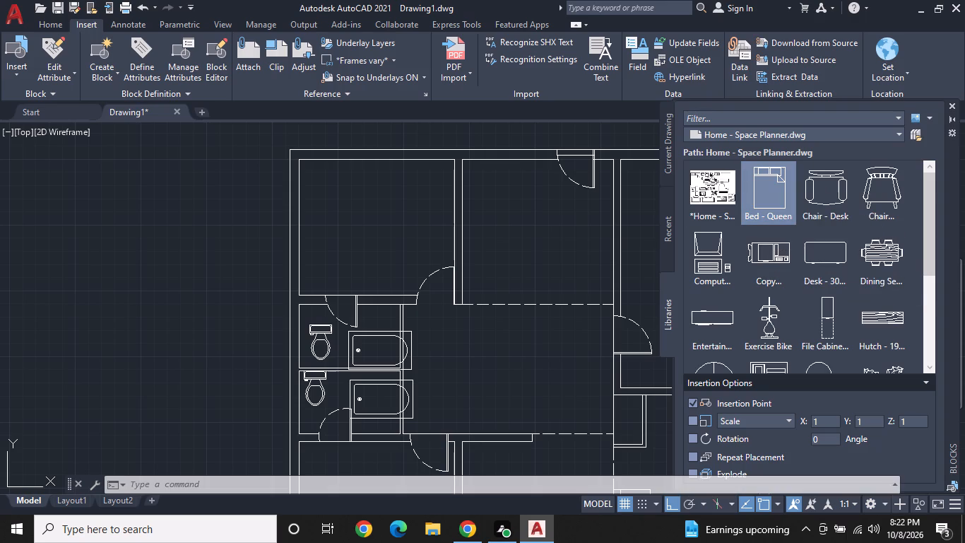
pyautogui.click(333, 174)
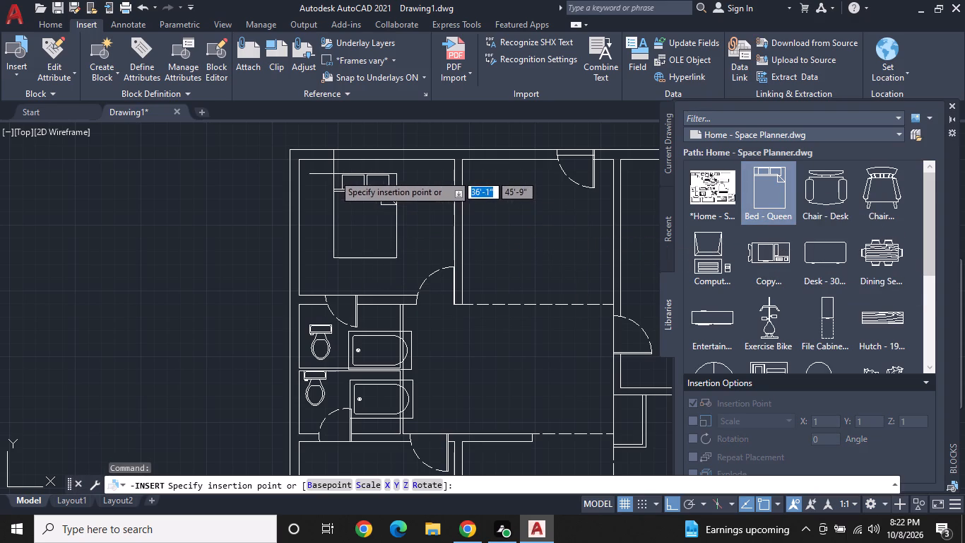
# Insert the three-seat round sofa block in the north middle room, west of centre with its back facing north.
pyautogui.scroll(1, 603, 278)
pyautogui.moveTo(602, 279); pyautogui.dragTo(559, 311, button='middle')
pyautogui.scroll(-4, 846, 258)
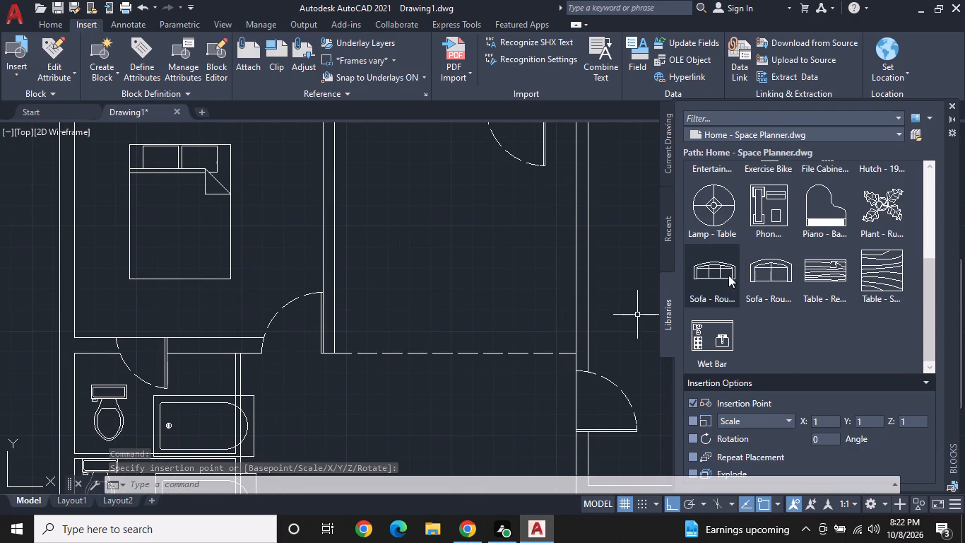
pyautogui.click(726, 276)
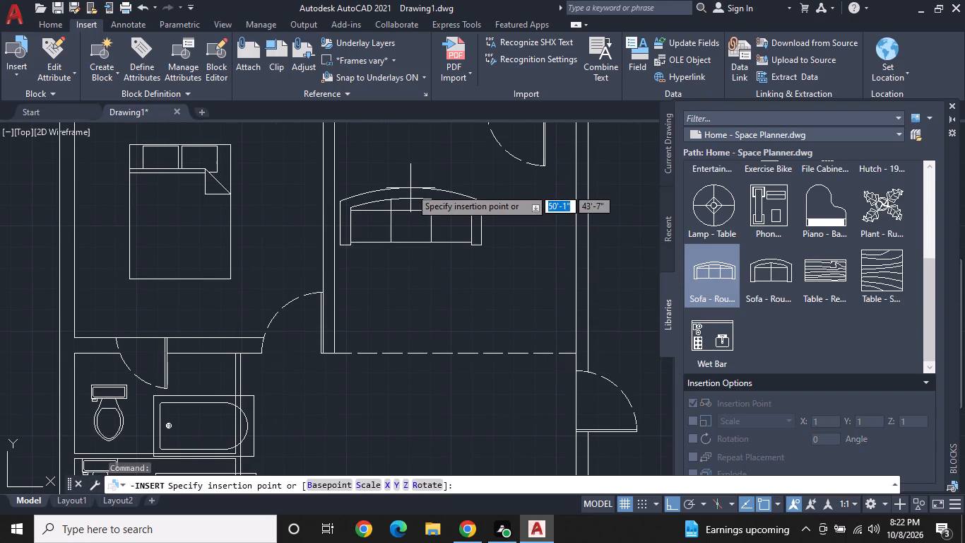
pyautogui.click(413, 192)
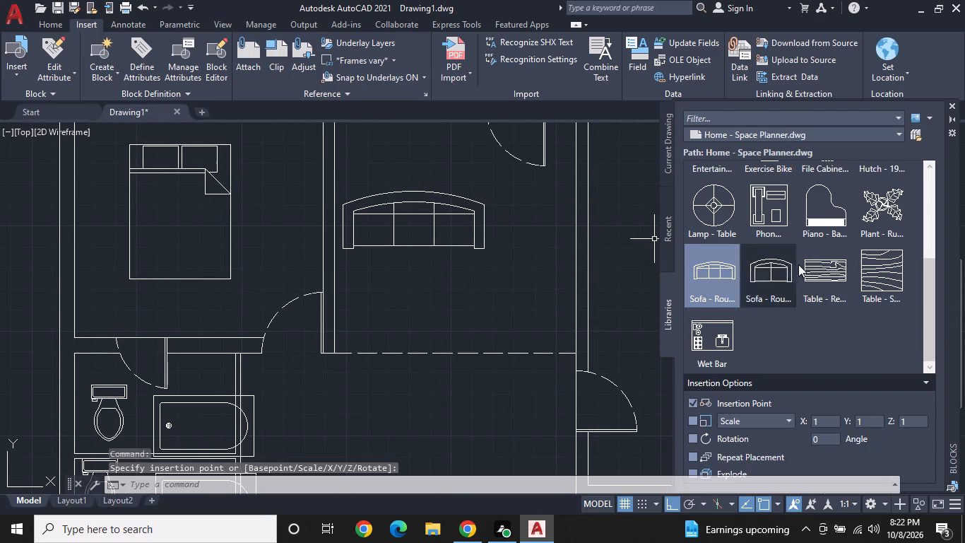
# Insert the Chair - Desk block in the north middle room, south of the sofa.
pyautogui.scroll(4, 856, 240)
pyautogui.click(833, 203)
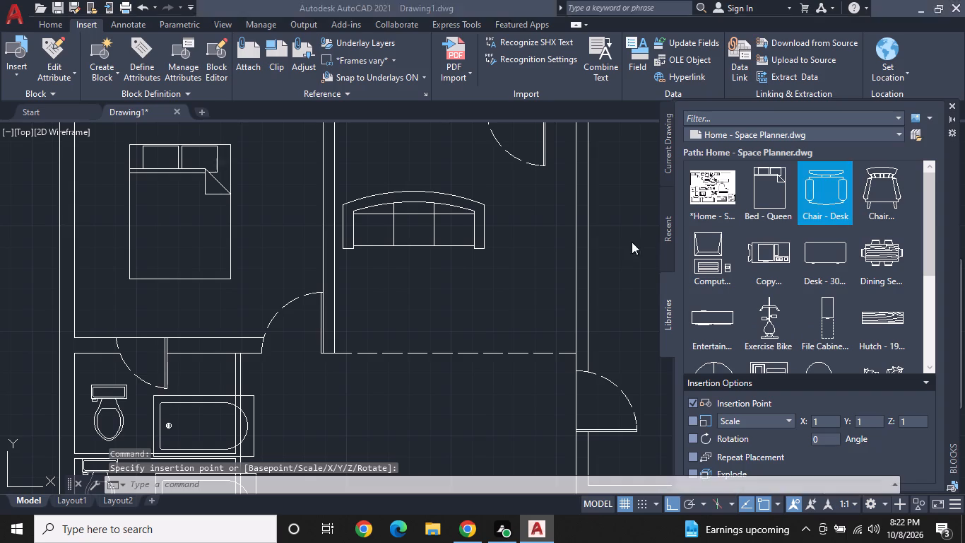
pyautogui.click(446, 284)
# Insert another Chair - Desk block in the north middle room, between the sofa and the north wall.
pyautogui.moveTo(543, 231); pyautogui.dragTo(569, 270, button='middle')
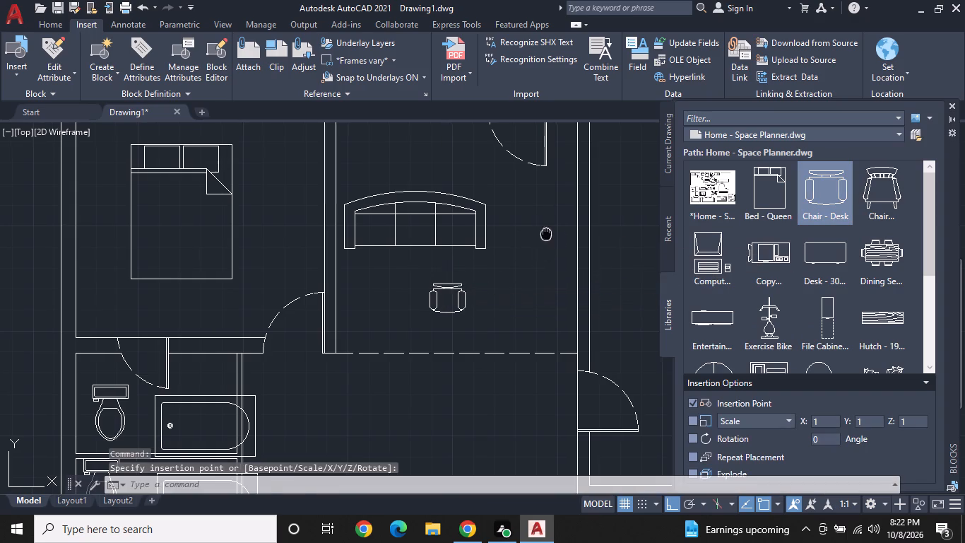
pyautogui.moveTo(569, 270); pyautogui.dragTo(610, 332, button='middle')
pyautogui.moveTo(613, 341); pyautogui.dragTo(620, 363, button='middle')
pyautogui.click(829, 197)
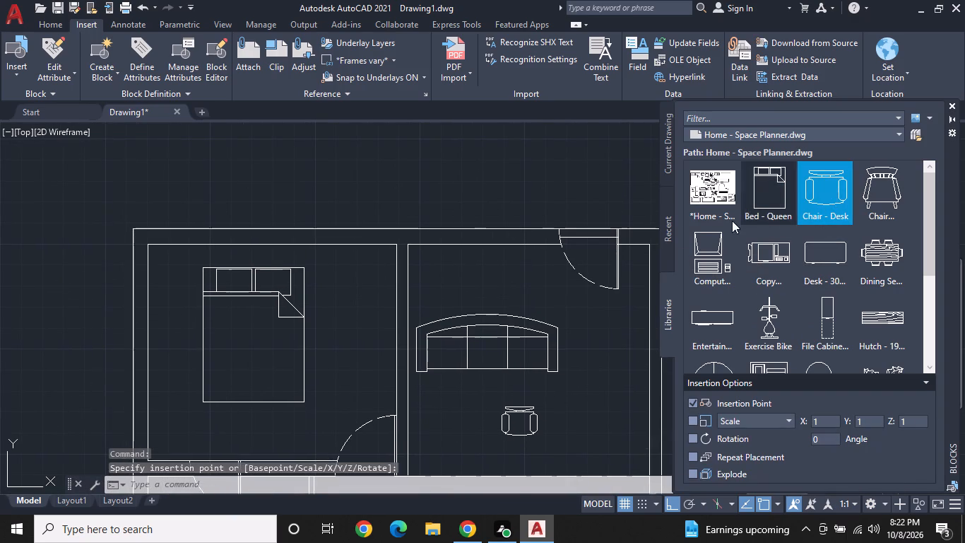
pyautogui.click(489, 267)
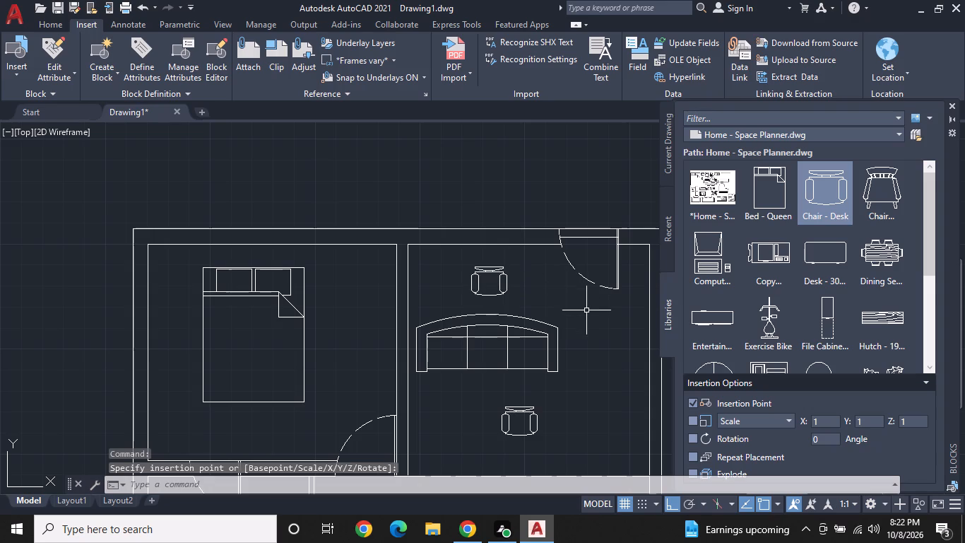
# Insert another Bed - Queen block in the northeast room, about midway between its west and east walls.
pyautogui.moveTo(585, 310); pyautogui.dragTo(425, 247, button='middle')
pyautogui.moveTo(559, 288); pyautogui.dragTo(493, 251, button='middle')
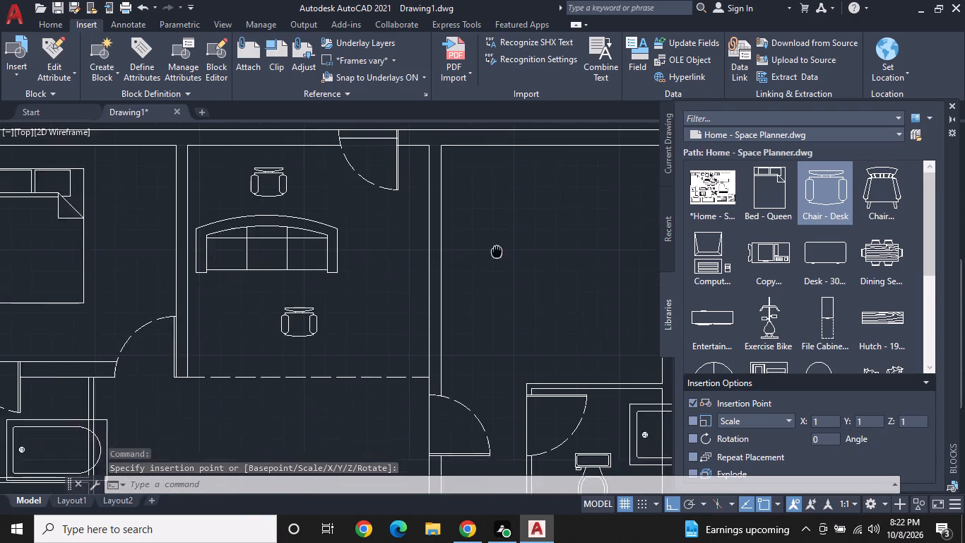
pyautogui.moveTo(493, 251); pyautogui.dragTo(473, 246, button='middle')
pyautogui.click(778, 194)
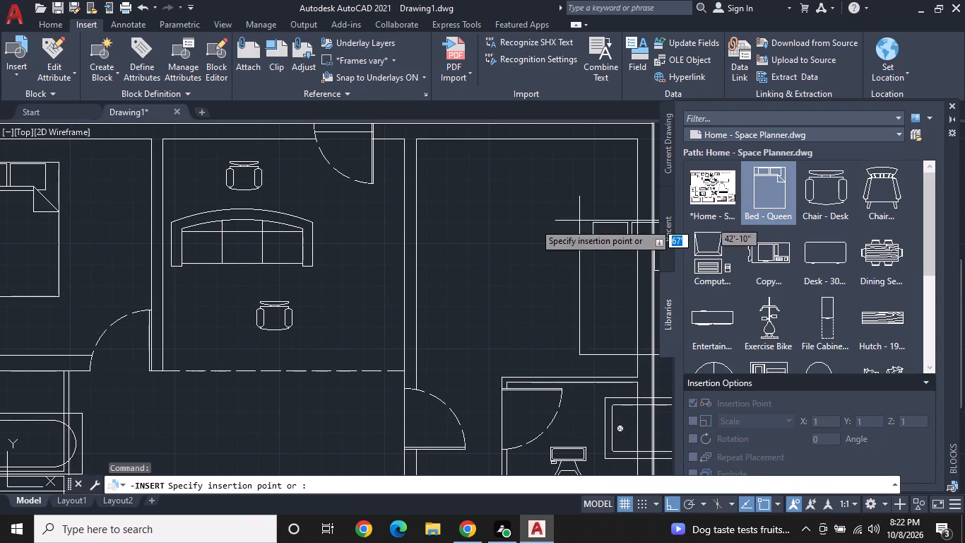
pyautogui.click(489, 198)
# Draw a stepped counter outline in the east room: short segment north from its south wall, about 2'-10" east, then about 8' north to the wall.
pyautogui.scroll(-2, 569, 232)
pyautogui.moveTo(566, 284); pyautogui.dragTo(604, 209, button='middle')
pyautogui.moveTo(596, 290); pyautogui.dragTo(590, 230, button='middle')
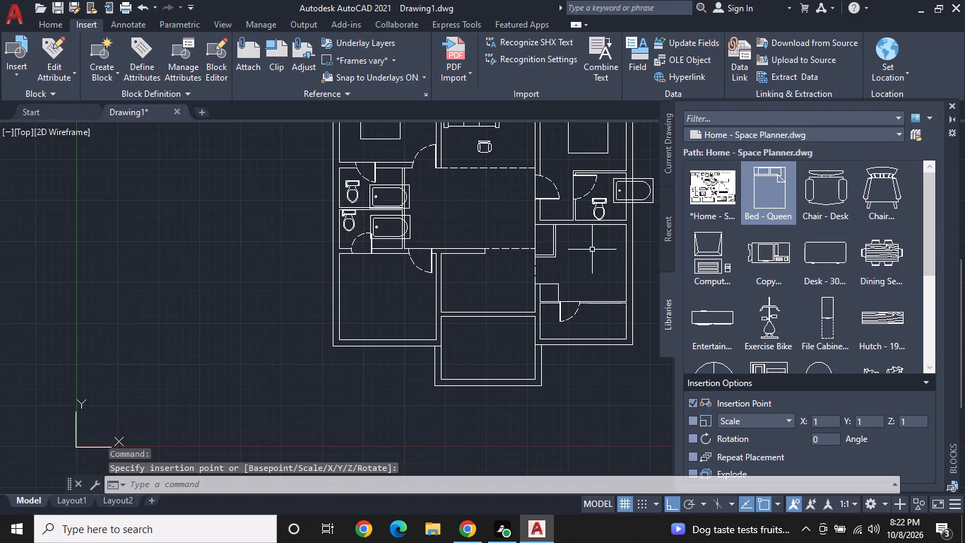
pyautogui.scroll(1, 592, 250)
pyautogui.moveTo(604, 286); pyautogui.dragTo(600, 274, button='middle')
pyautogui.moveTo(593, 263); pyautogui.dragTo(580, 248, button='middle')
pyautogui.scroll(1, 580, 248)
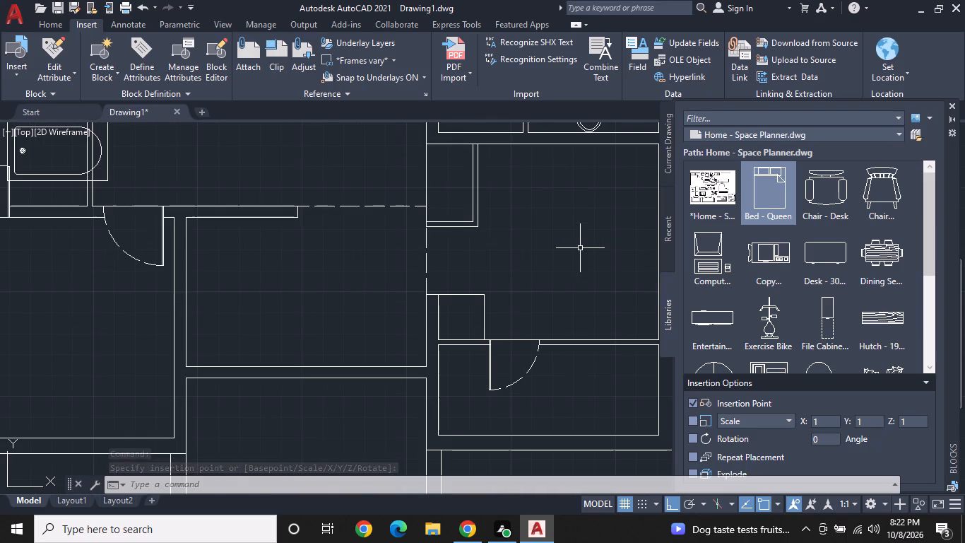
pyautogui.moveTo(623, 247); pyautogui.dragTo(559, 264, button='middle')
pyautogui.moveTo(559, 264); pyautogui.dragTo(550, 264, button='middle')
pyautogui.middleClick(542, 264)
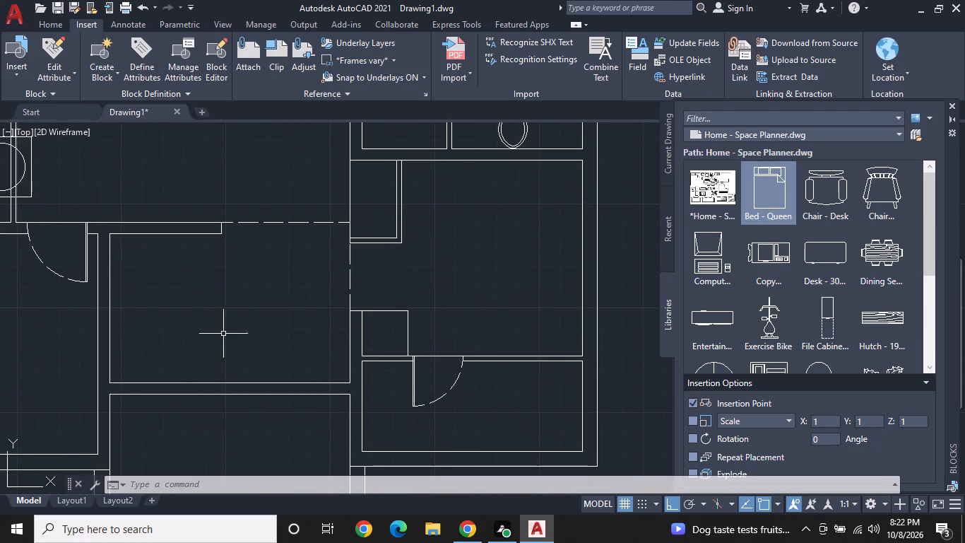
pyautogui.write('L')
pyautogui.press('space')
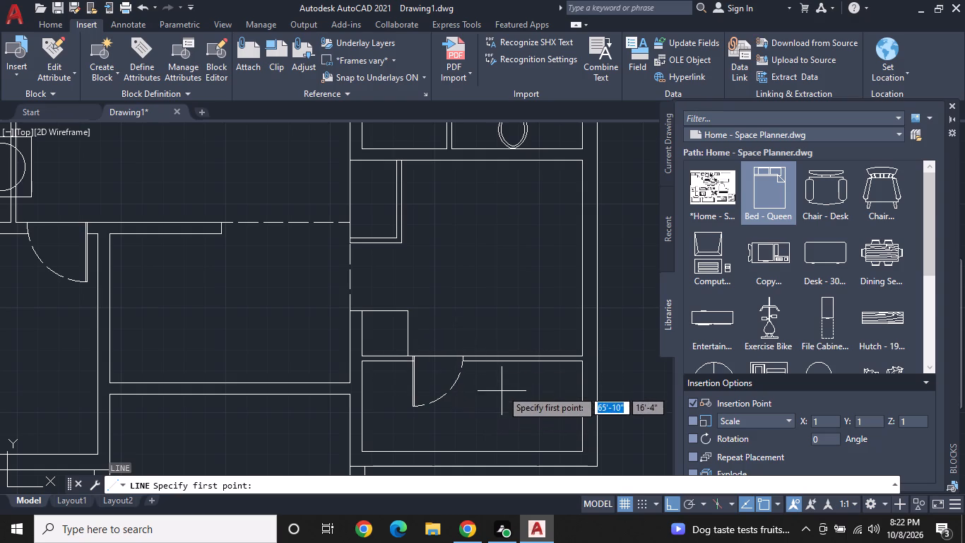
pyautogui.click(484, 354)
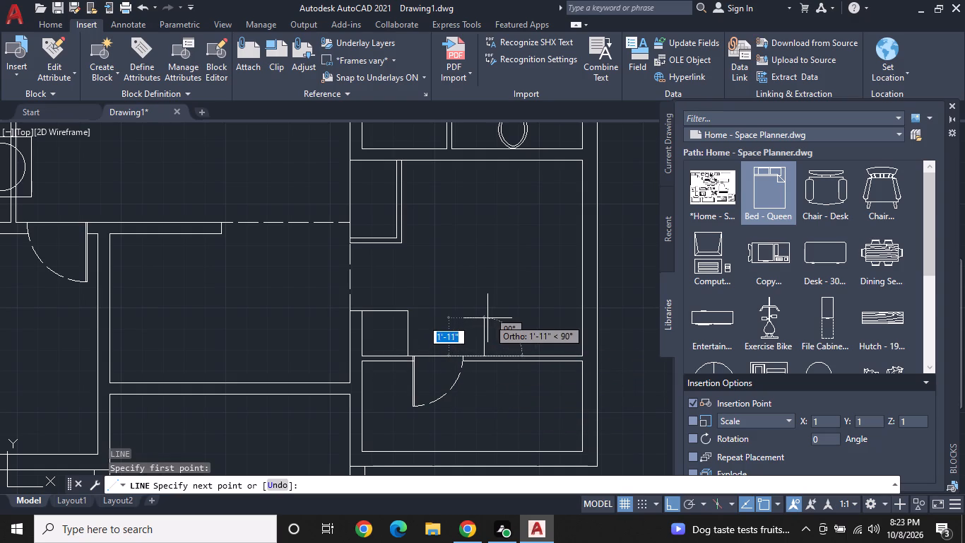
pyautogui.click(487, 322)
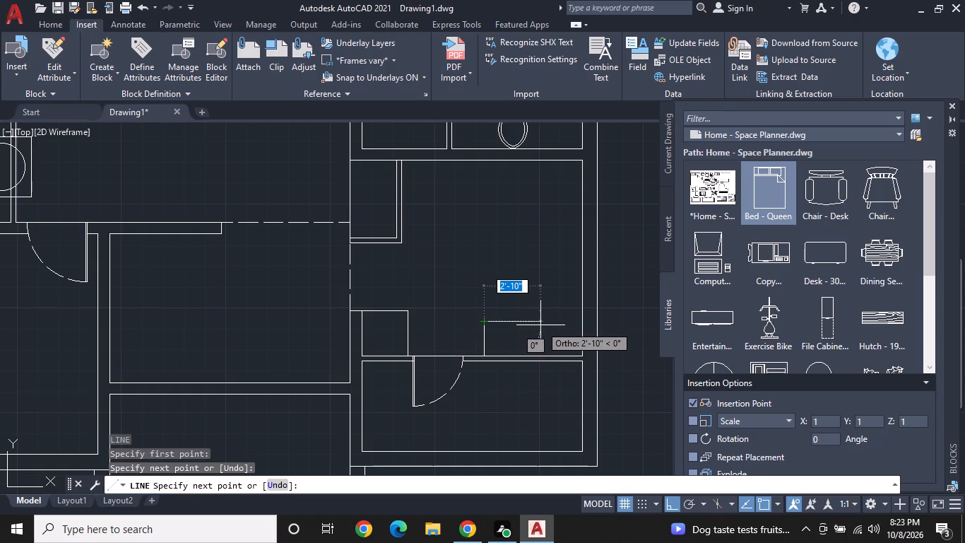
pyautogui.click(540, 325)
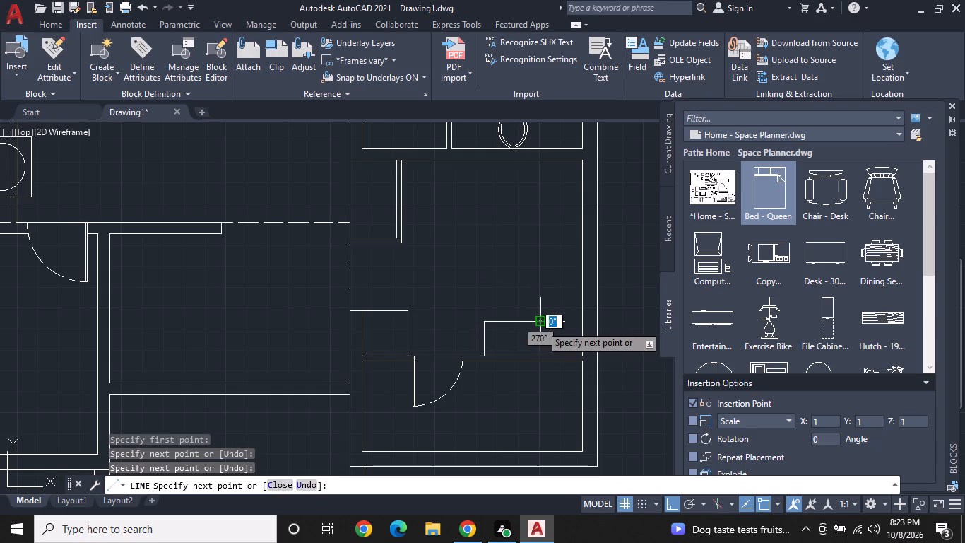
pyautogui.click(538, 163)
pyautogui.press('space')
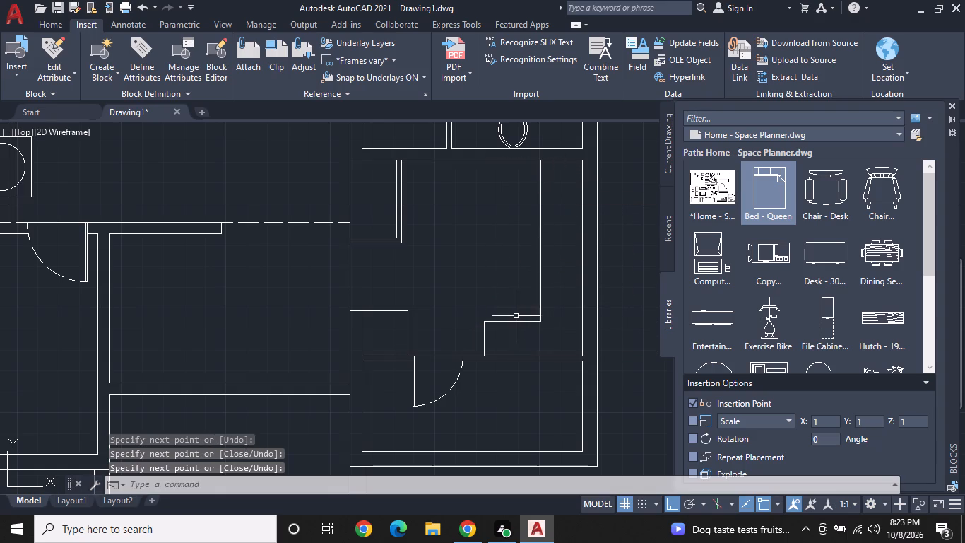
# Insert a Bed - Queen block near the centre of the southwest room, with its headboard facing north.
pyautogui.moveTo(499, 322); pyautogui.dragTo(543, 296, button='middle')
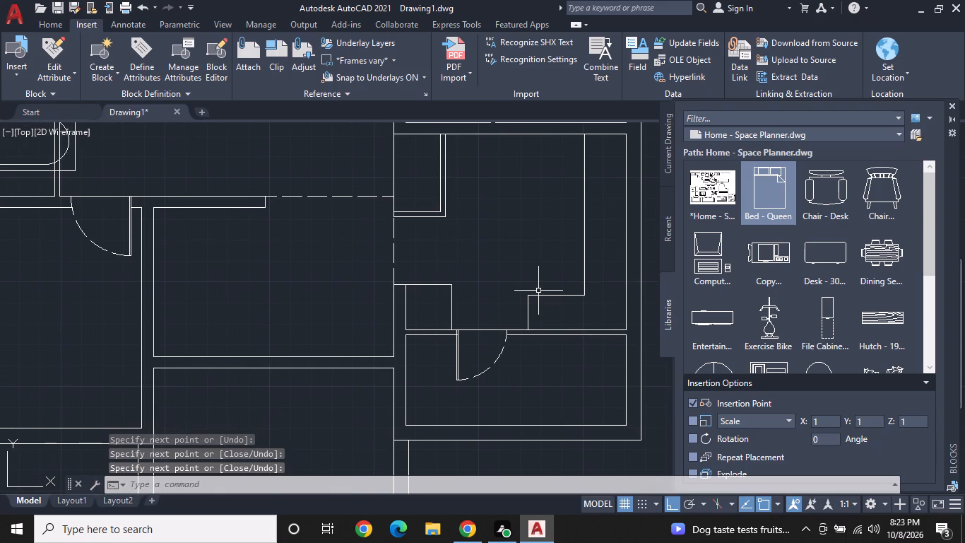
pyautogui.scroll(-1, 490, 291)
pyautogui.moveTo(477, 292); pyautogui.dragTo(565, 305, button='middle')
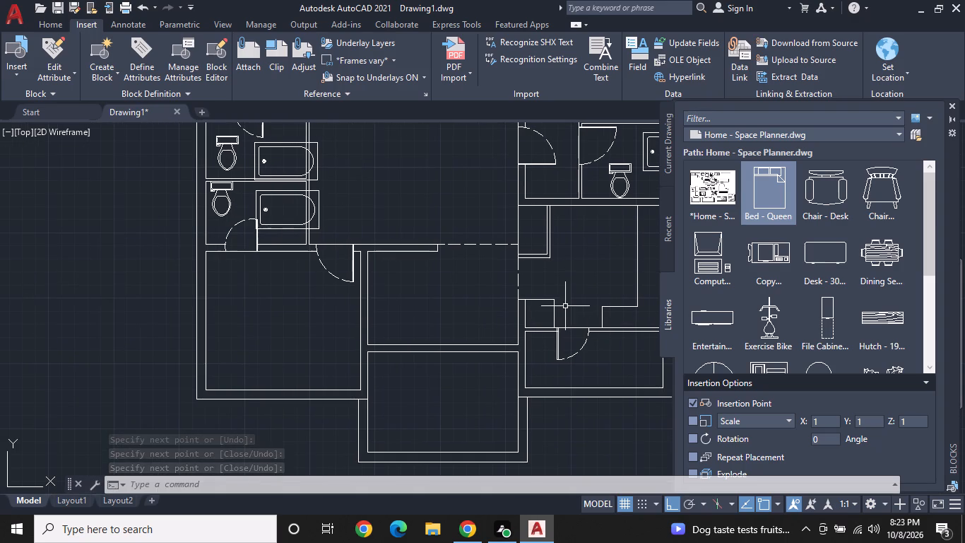
pyautogui.moveTo(480, 315); pyautogui.dragTo(516, 309, button='middle')
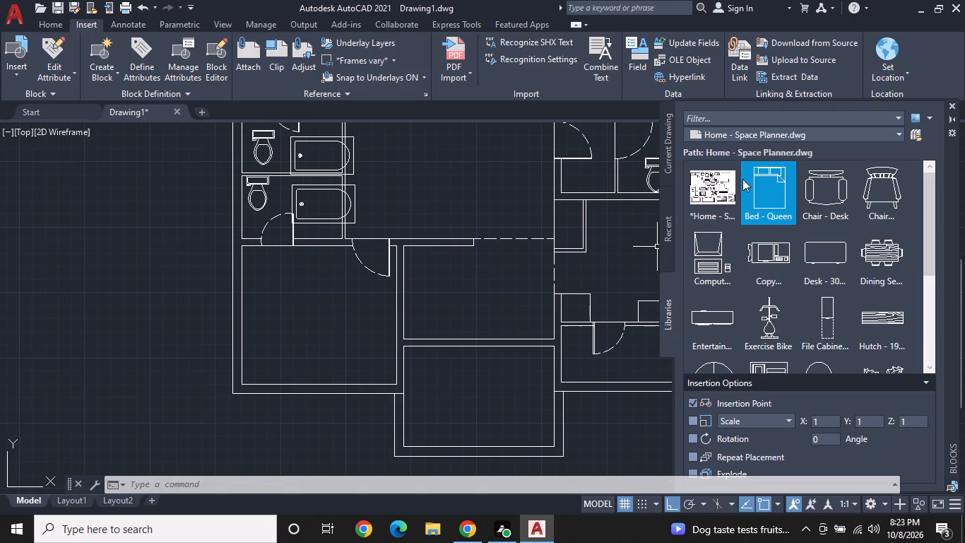
pyautogui.click(763, 185)
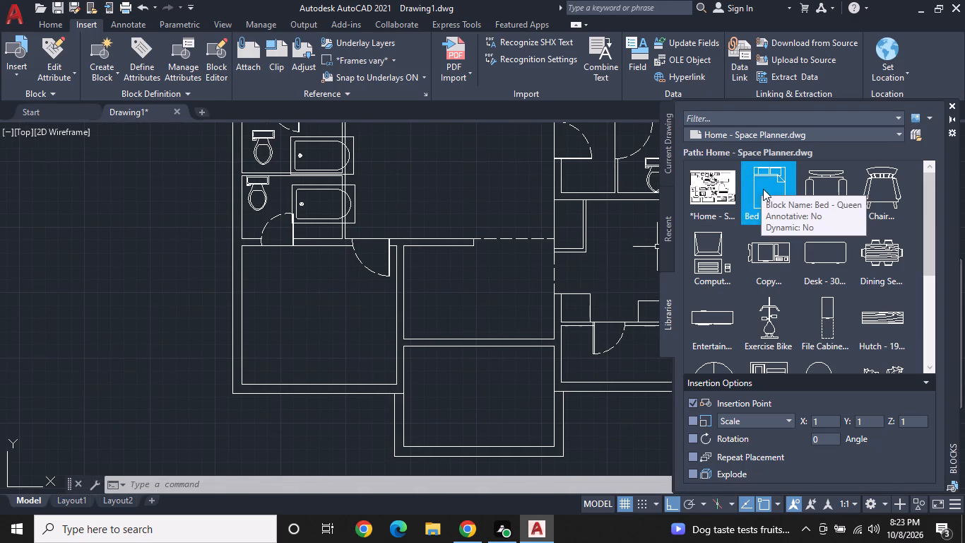
pyautogui.click(297, 288)
# Insert the six-chair dining set block in the central room, east of the two west bathrooms.
pyautogui.moveTo(464, 263); pyautogui.dragTo(473, 387, button='middle')
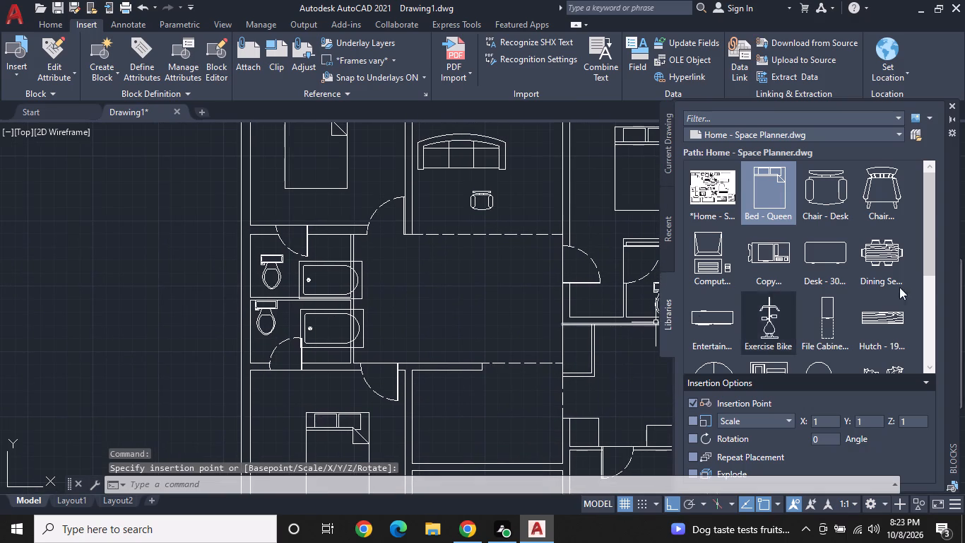
pyautogui.click(901, 257)
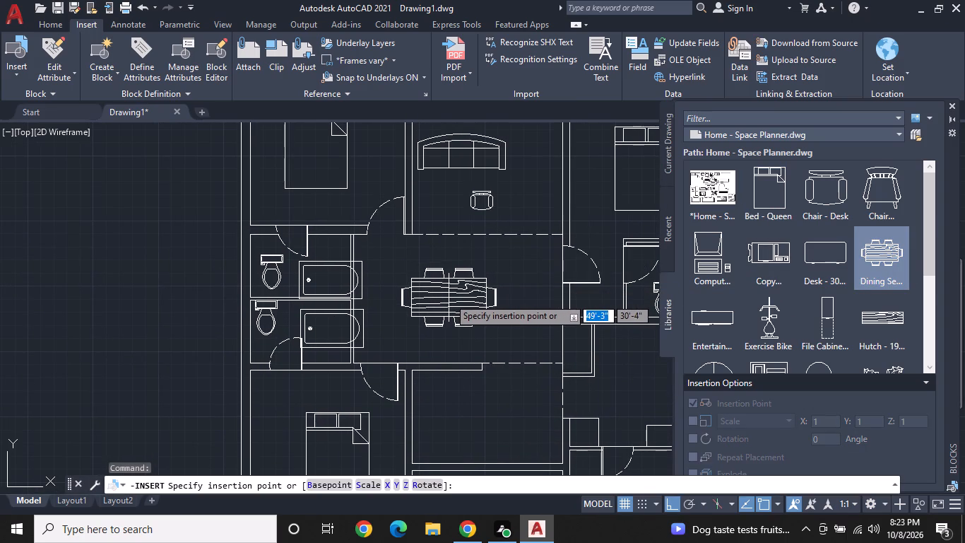
pyautogui.click(449, 298)
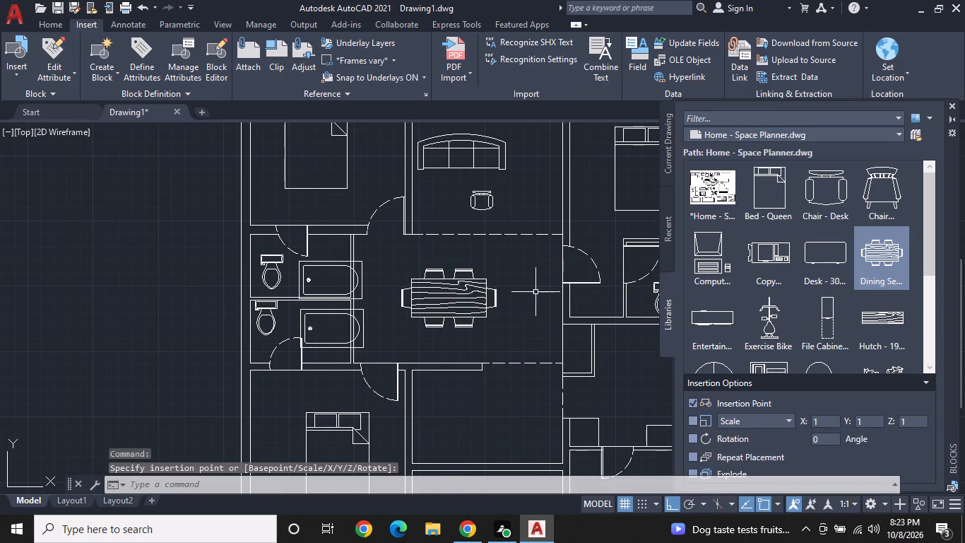
# Insert the two-seat round sofa block in the middle room south of the dining area, west of centre with its back facing north.
pyautogui.moveTo(538, 292); pyautogui.dragTo(509, 381, button='middle')
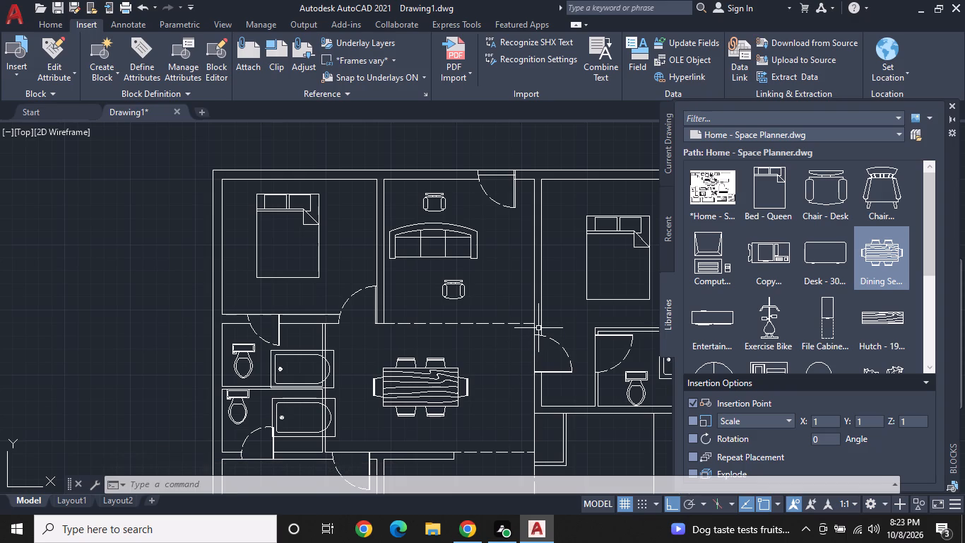
pyautogui.scroll(1, 538, 329)
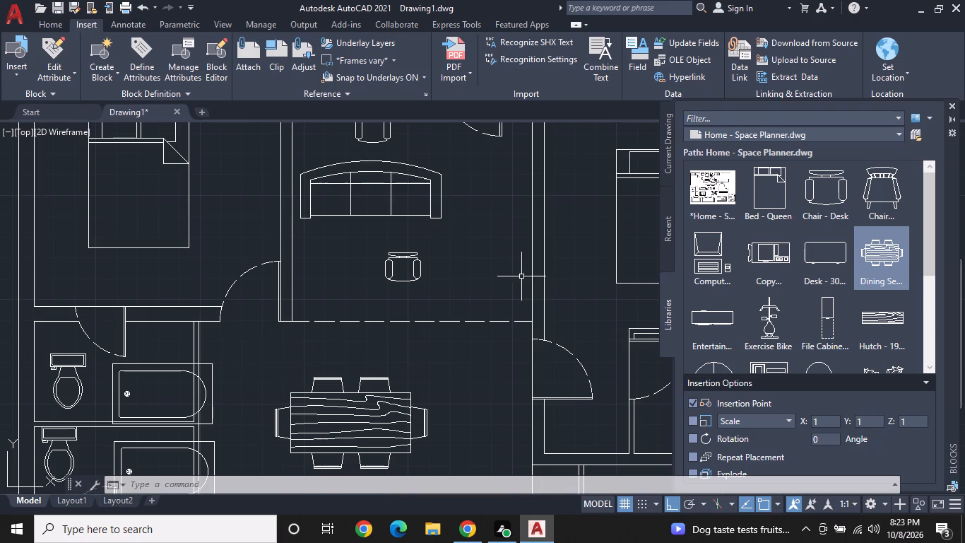
pyautogui.scroll(-1, 521, 275)
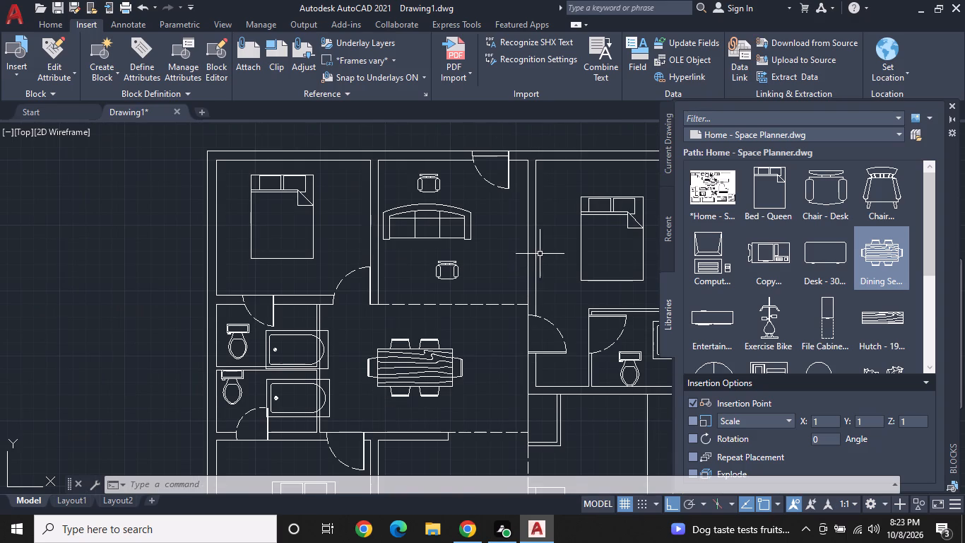
pyautogui.moveTo(545, 263); pyautogui.dragTo(549, 297, button='middle')
pyautogui.scroll(-2, 543, 267)
pyautogui.moveTo(554, 313); pyautogui.dragTo(521, 255, button='middle')
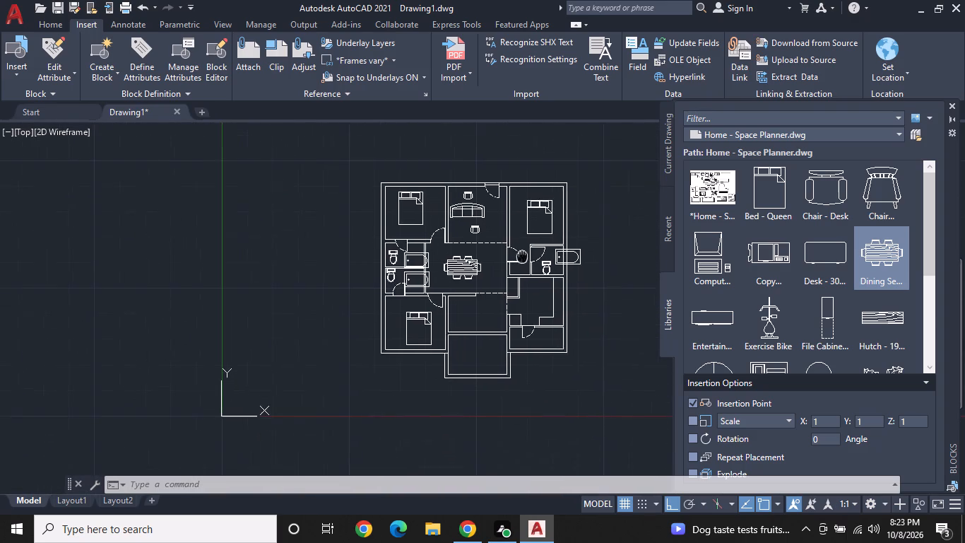
pyautogui.moveTo(521, 255); pyautogui.dragTo(520, 251, button='middle')
pyautogui.scroll(2, 520, 250)
pyautogui.moveTo(435, 245); pyautogui.dragTo(504, 286, button='middle')
pyautogui.moveTo(504, 300); pyautogui.dragTo(514, 238, button='middle')
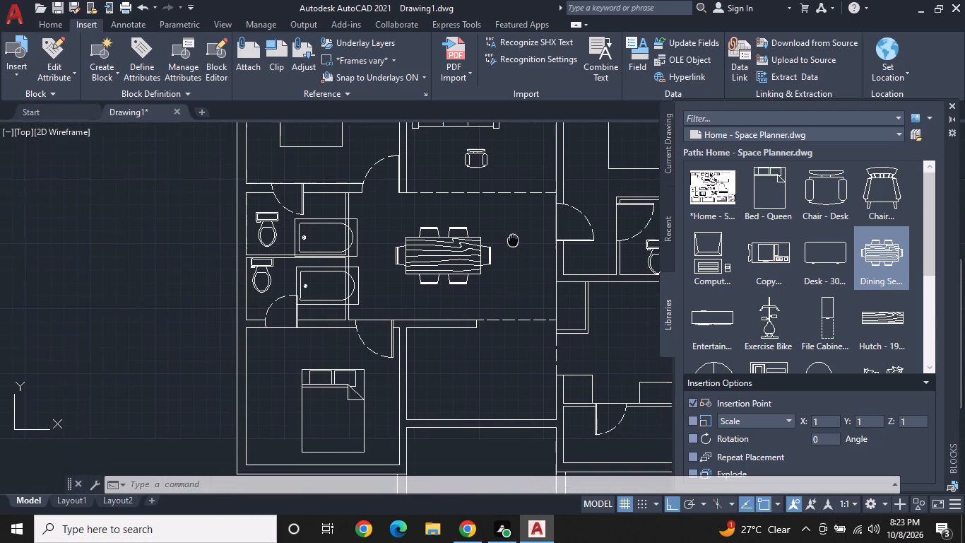
pyautogui.moveTo(514, 238); pyautogui.dragTo(520, 231, button='middle')
pyautogui.moveTo(512, 326); pyautogui.dragTo(516, 305, button='middle')
pyautogui.moveTo(516, 290); pyautogui.dragTo(516, 276, button='middle')
pyautogui.middleClick(516, 276)
pyautogui.moveTo(518, 273); pyautogui.dragTo(519, 264, button='middle')
pyautogui.scroll(-2, 775, 281)
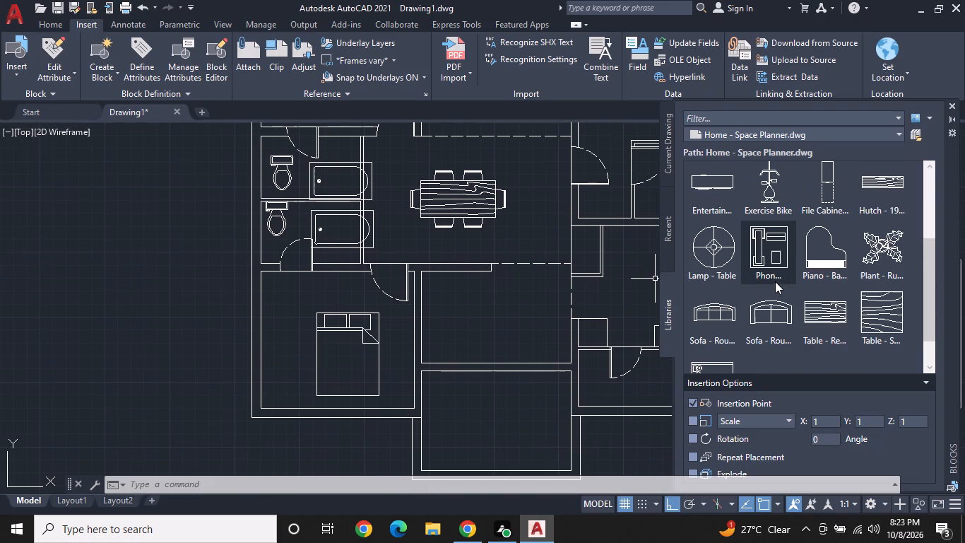
pyautogui.click(773, 309)
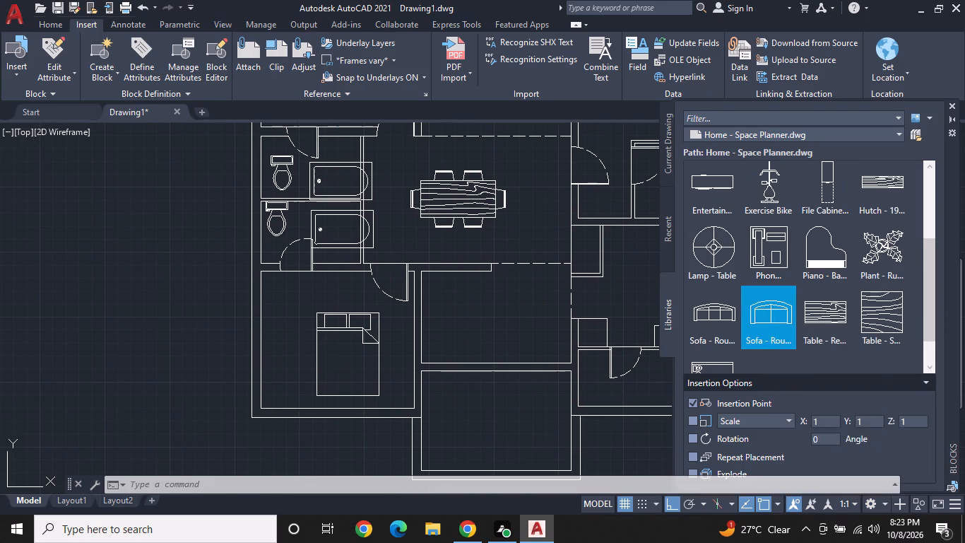
pyautogui.click(463, 291)
# Insert a Chair - Desk block in the same room, southeast of the two-seat sofa.
pyautogui.scroll(4, 754, 273)
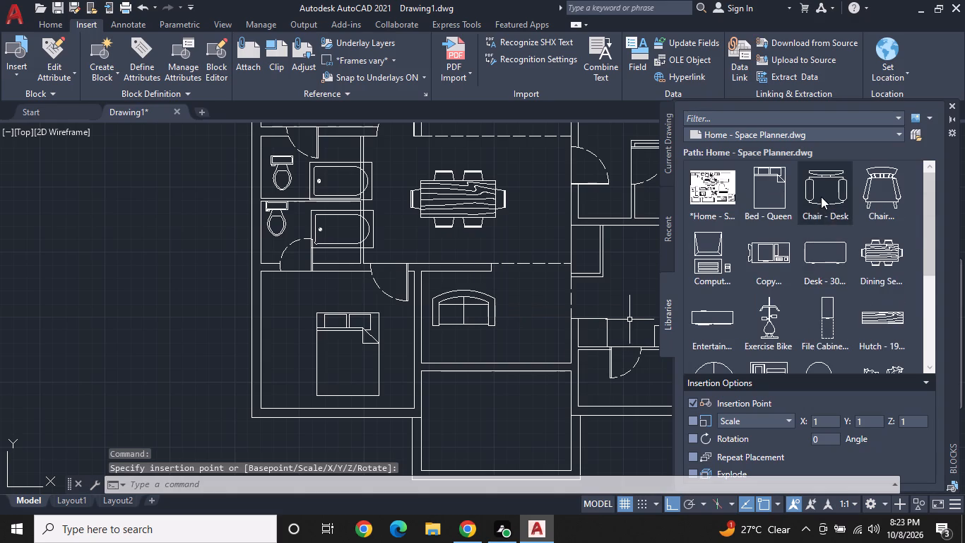
pyautogui.click(821, 197)
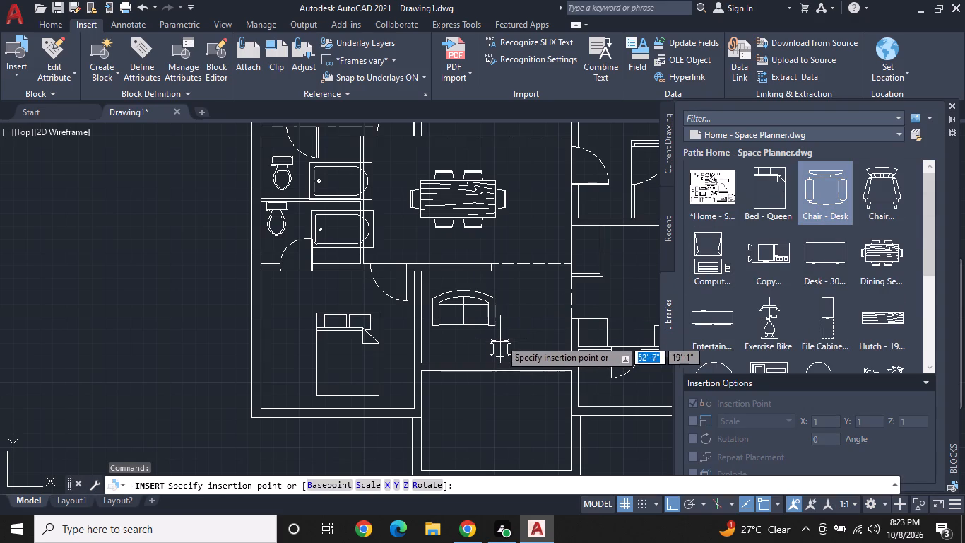
pyautogui.click(500, 339)
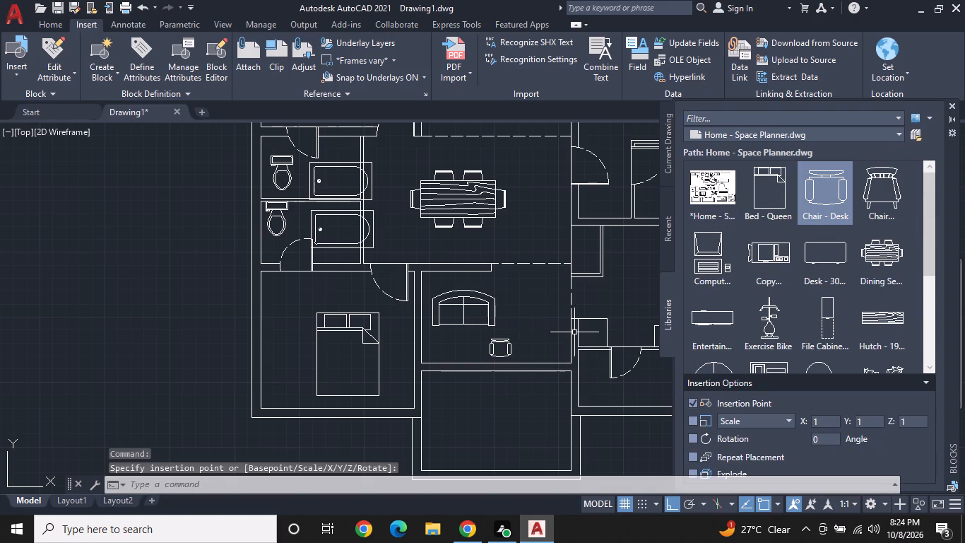
# Insert two Chair - Desk blocks in the southernmost middle room, one toward its west side and one near the centre, slightly farther north.
pyautogui.moveTo(578, 299); pyautogui.dragTo(545, 264, button='middle')
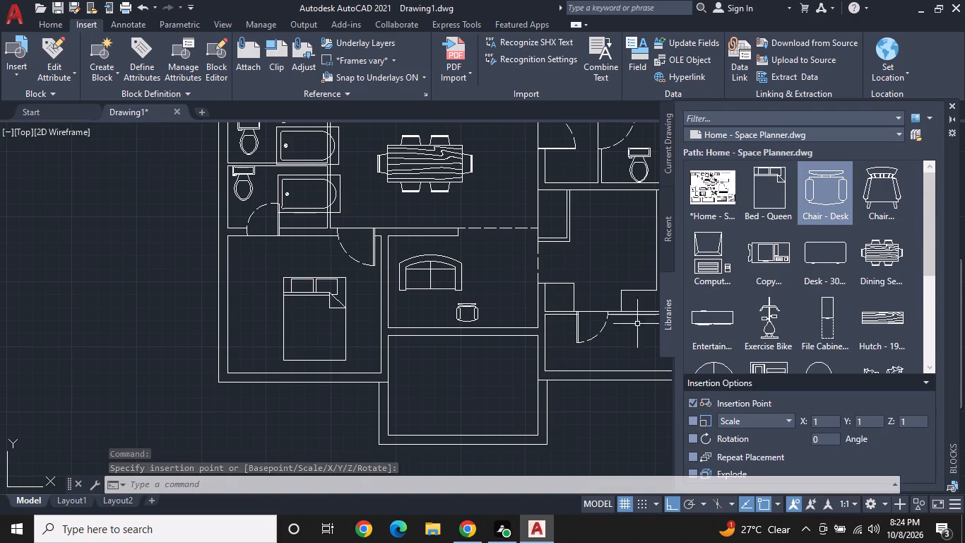
pyautogui.click(841, 199)
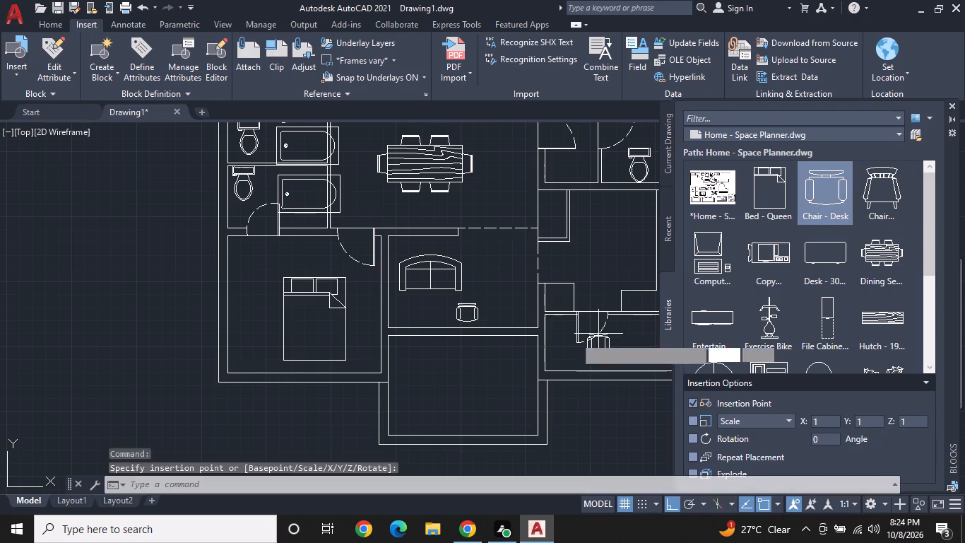
pyautogui.click(419, 374)
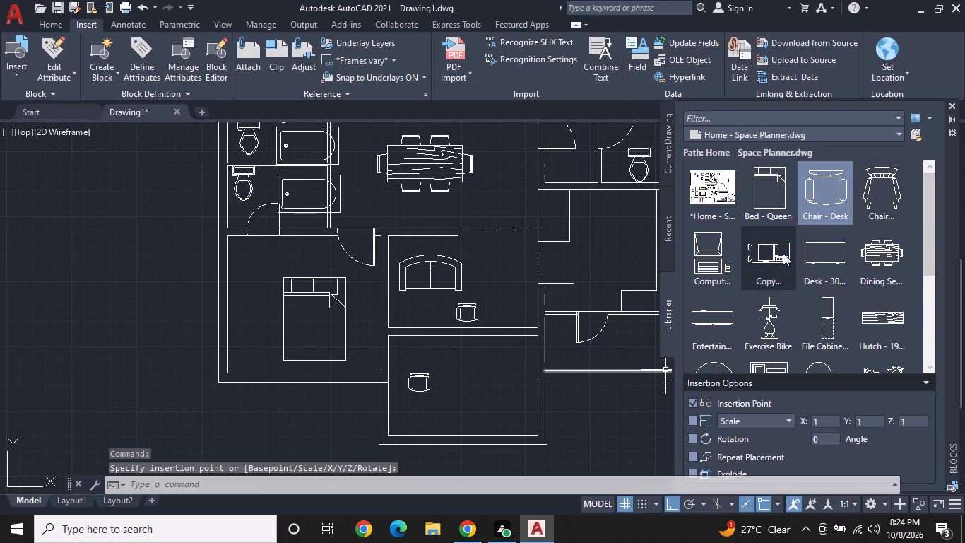
pyautogui.click(839, 193)
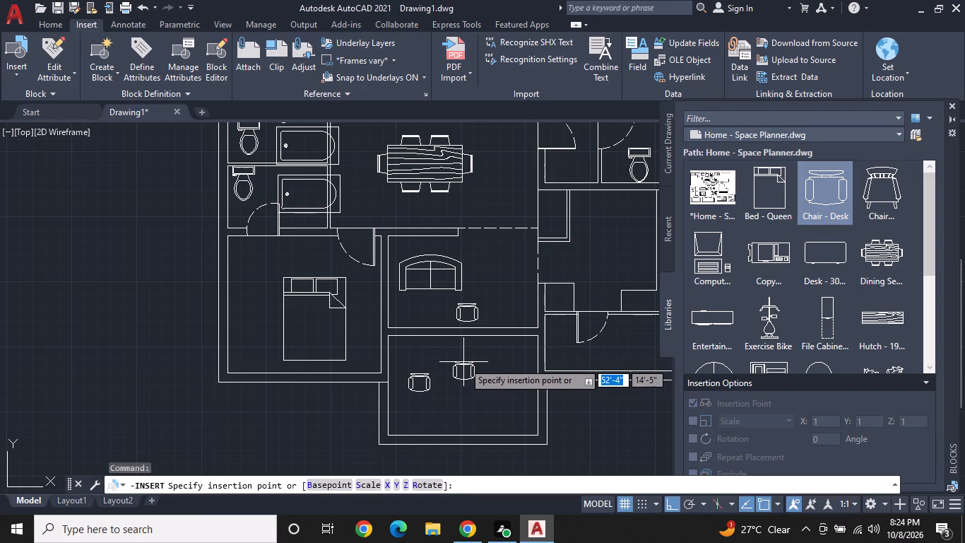
pyautogui.click(464, 361)
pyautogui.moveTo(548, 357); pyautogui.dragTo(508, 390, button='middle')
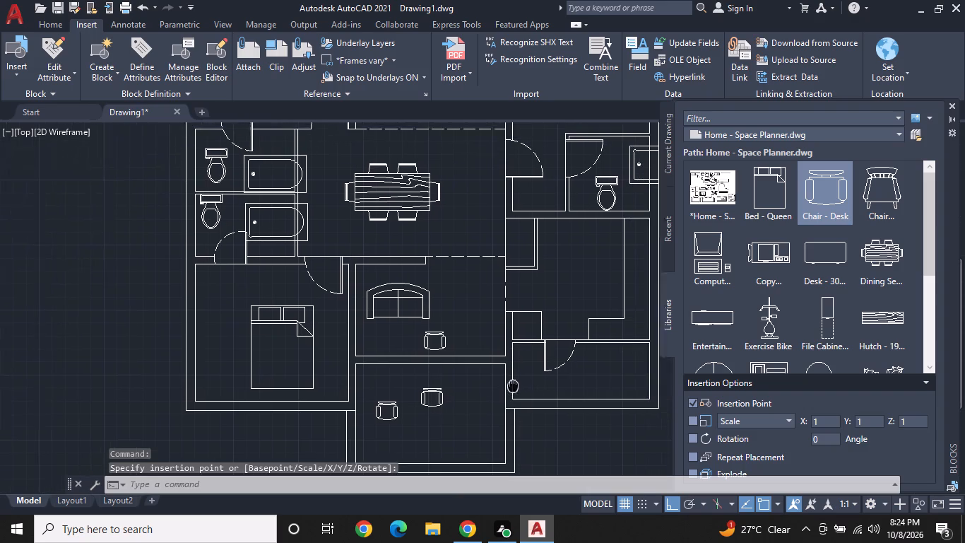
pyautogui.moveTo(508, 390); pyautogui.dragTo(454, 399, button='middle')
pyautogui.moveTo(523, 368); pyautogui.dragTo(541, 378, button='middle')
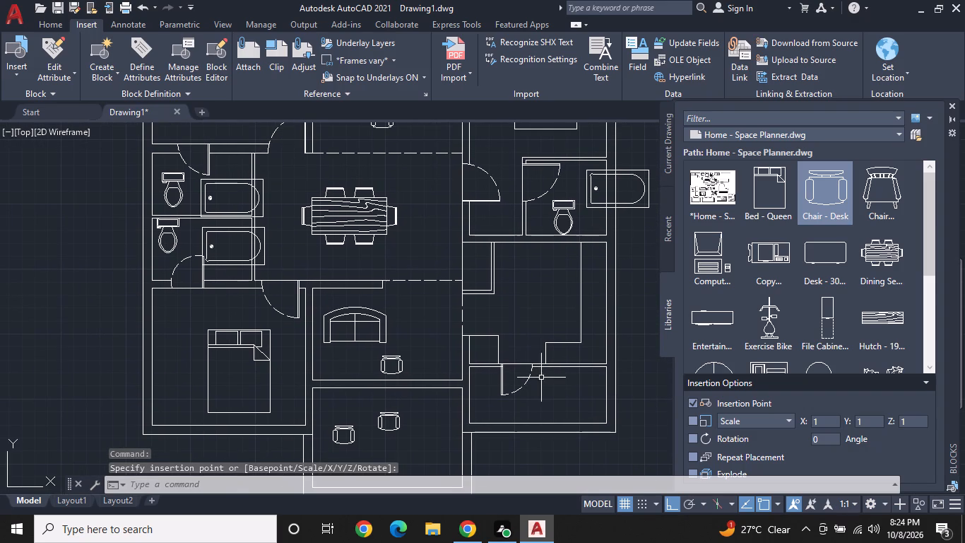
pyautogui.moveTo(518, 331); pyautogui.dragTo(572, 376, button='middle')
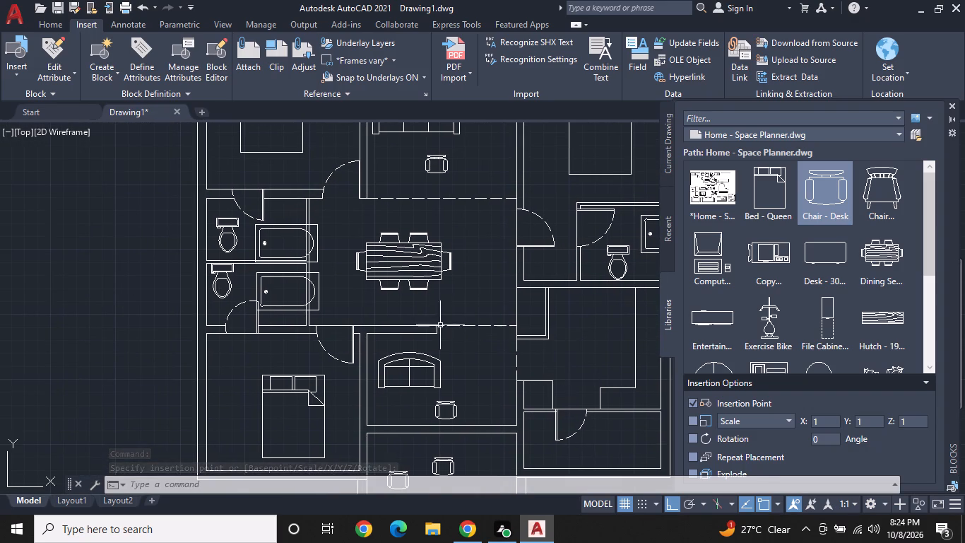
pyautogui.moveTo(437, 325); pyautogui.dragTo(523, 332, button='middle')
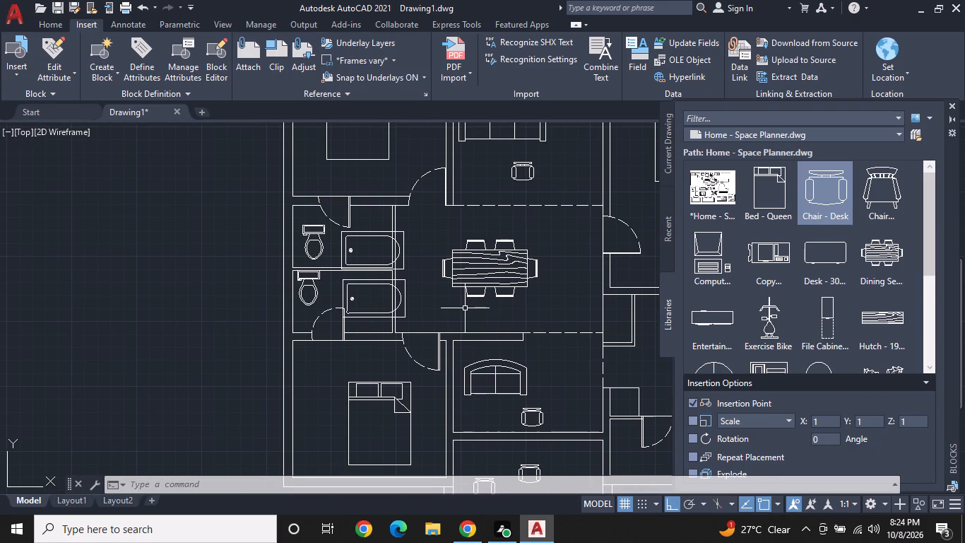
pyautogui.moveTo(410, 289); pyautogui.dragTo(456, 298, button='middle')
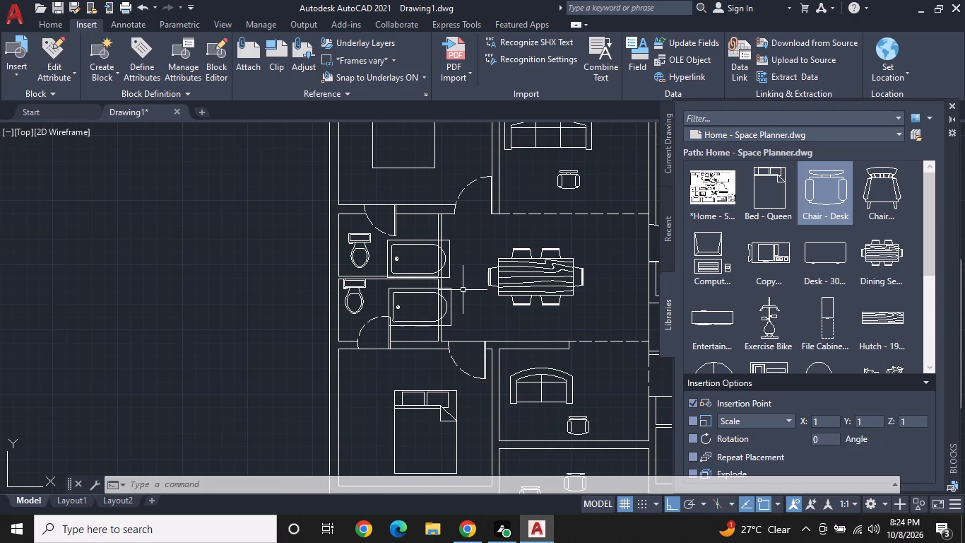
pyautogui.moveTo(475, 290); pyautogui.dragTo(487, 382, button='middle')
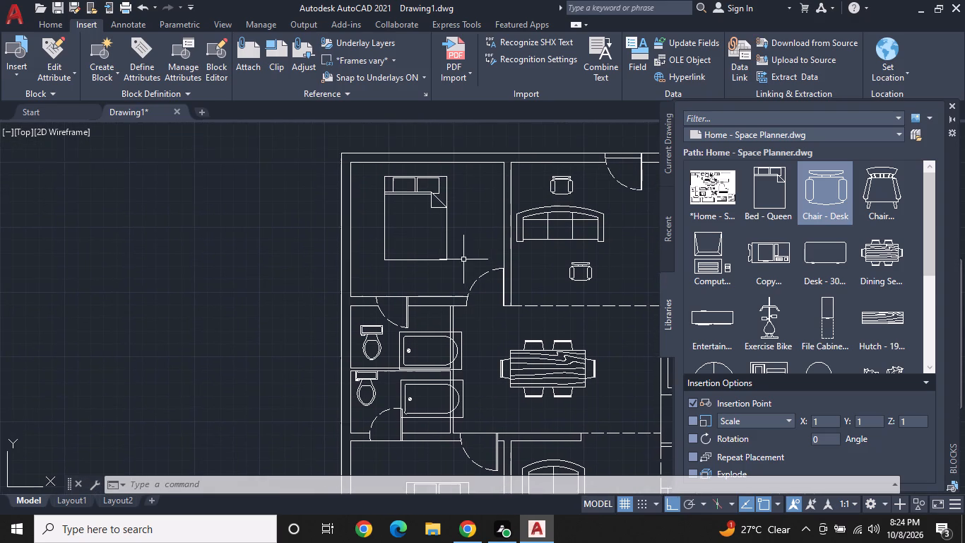
# Rotate the queen bed in the northwest bedroom 270° about its northeast corner.
pyautogui.moveTo(469, 266); pyautogui.dragTo(482, 312, button='middle')
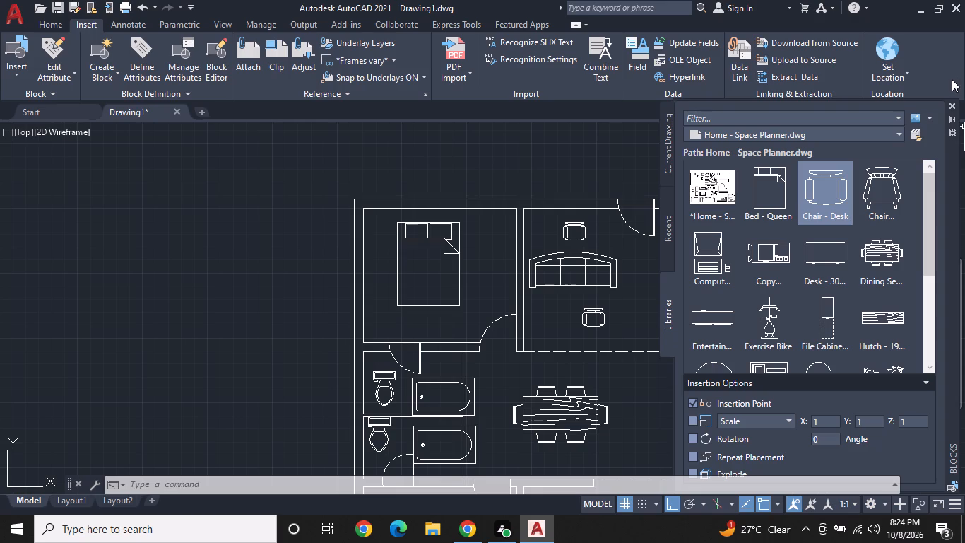
pyautogui.click(955, 103)
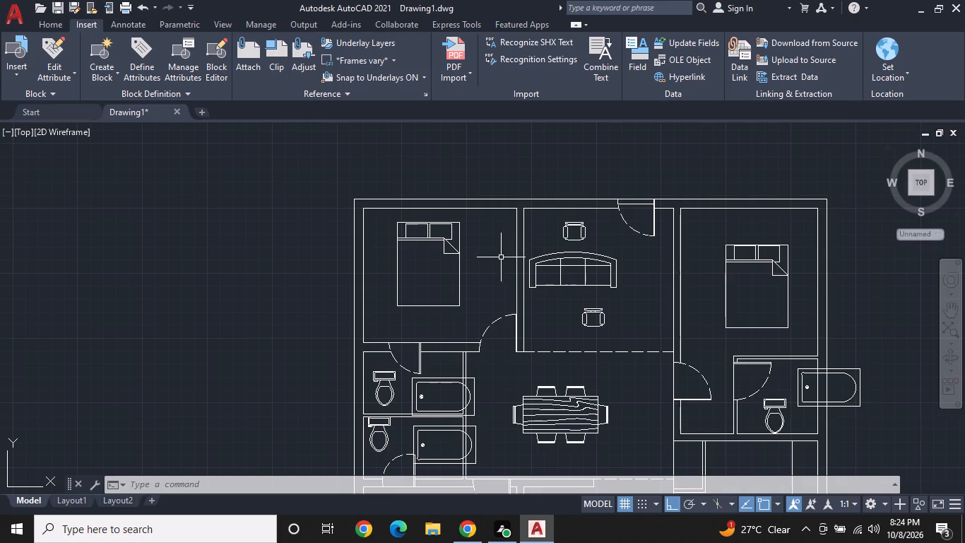
pyautogui.click(454, 255)
pyautogui.rightClick(451, 257)
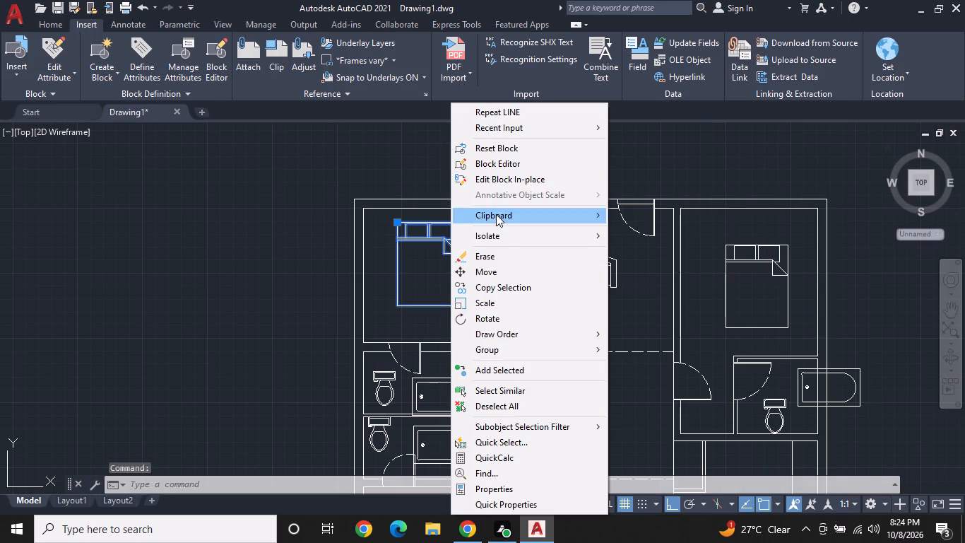
pyautogui.click(504, 317)
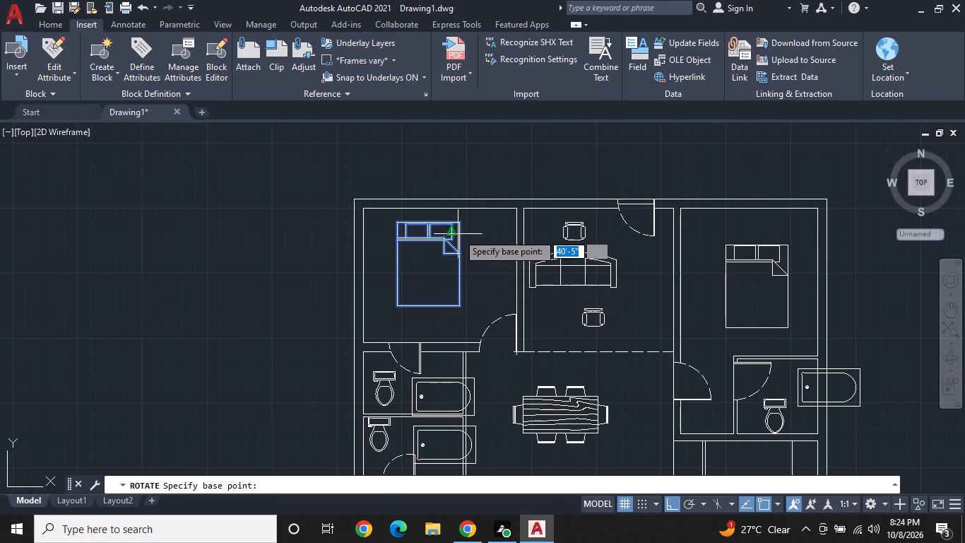
pyautogui.click(459, 228)
pyautogui.click(463, 282)
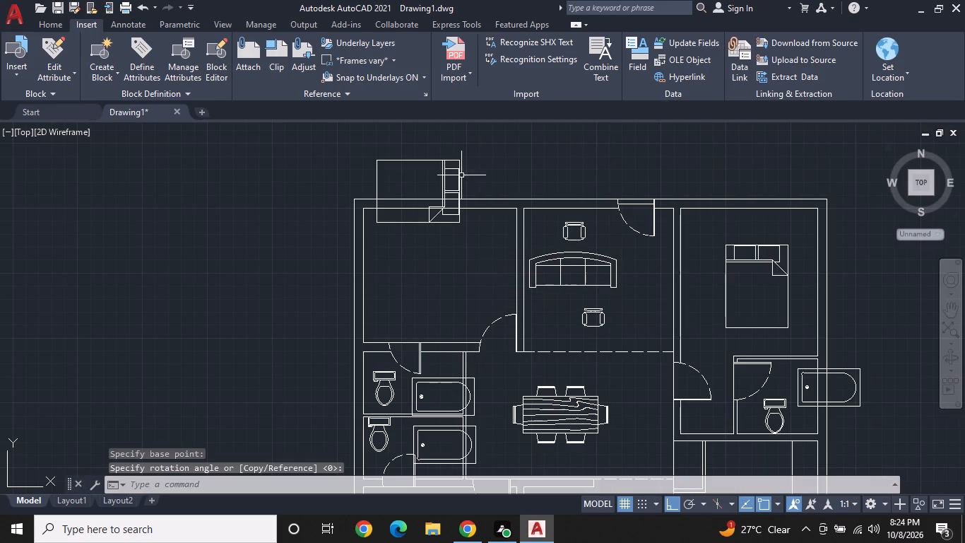
# Move the rotated bed into the northwest bedroom with its headboard against the east wall, north of the door swing.
pyautogui.click(460, 174)
pyautogui.click(460, 160)
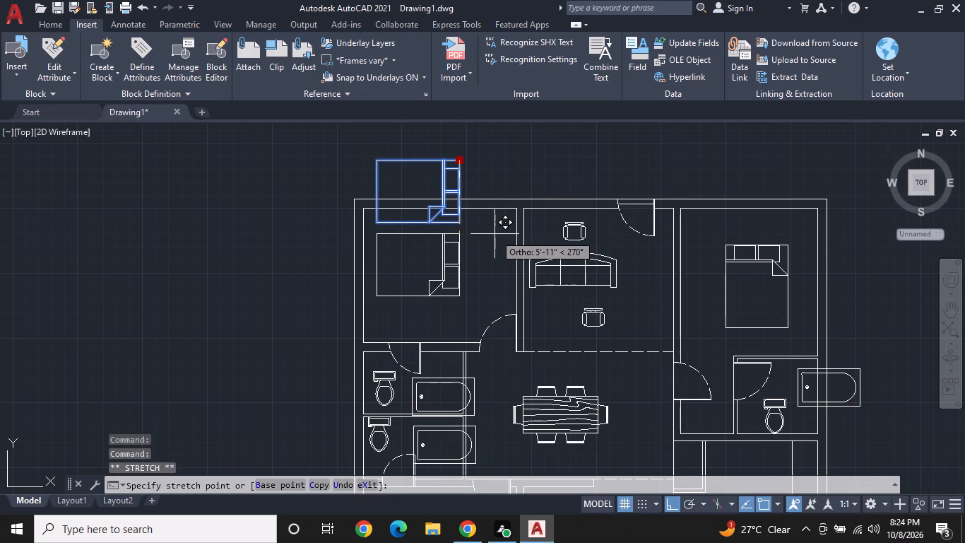
pyautogui.press('F8')
pyautogui.scroll(2, 497, 238)
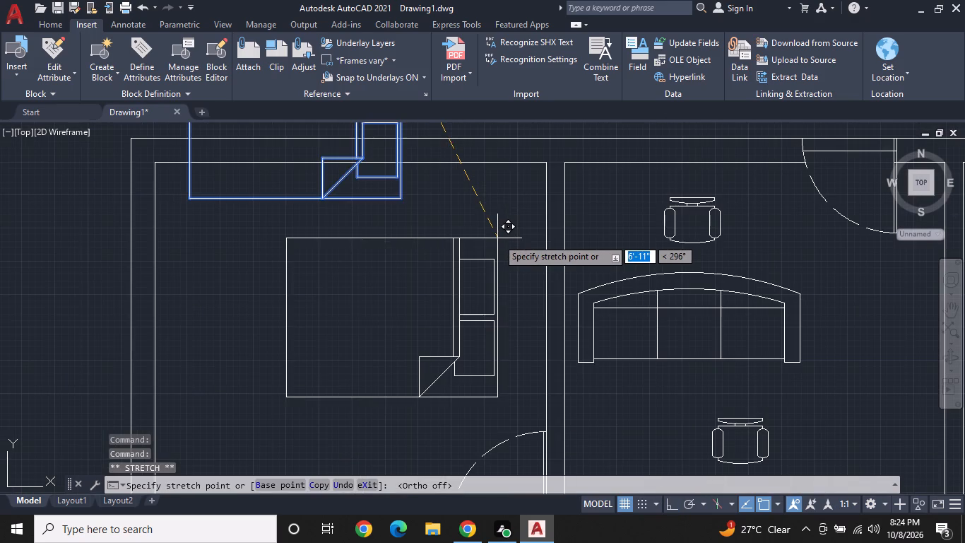
pyautogui.click(545, 223)
pyautogui.press('F8')
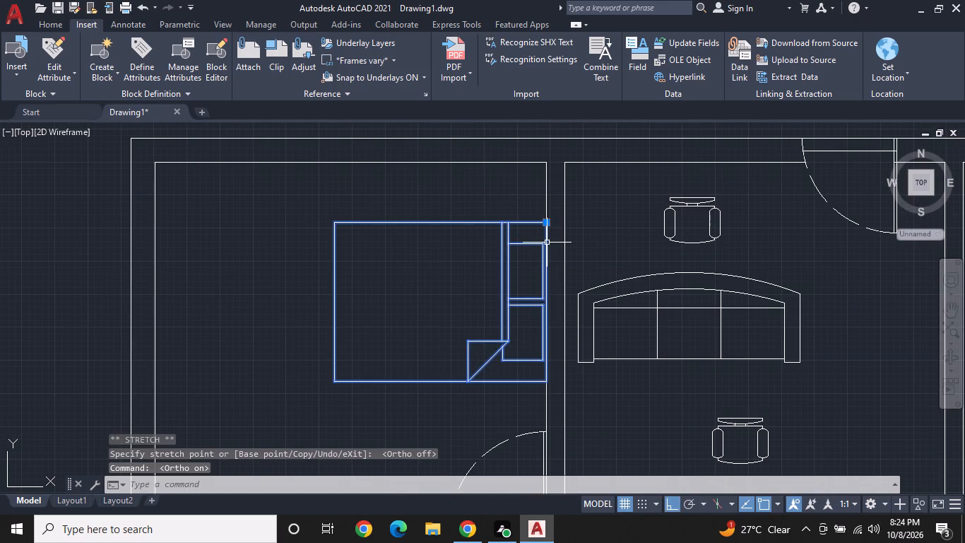
pyautogui.press('Escape')
# Rotate the three-seat sofa in the north middle room 90° about its southwest corner.
pyautogui.scroll(-1, 582, 262)
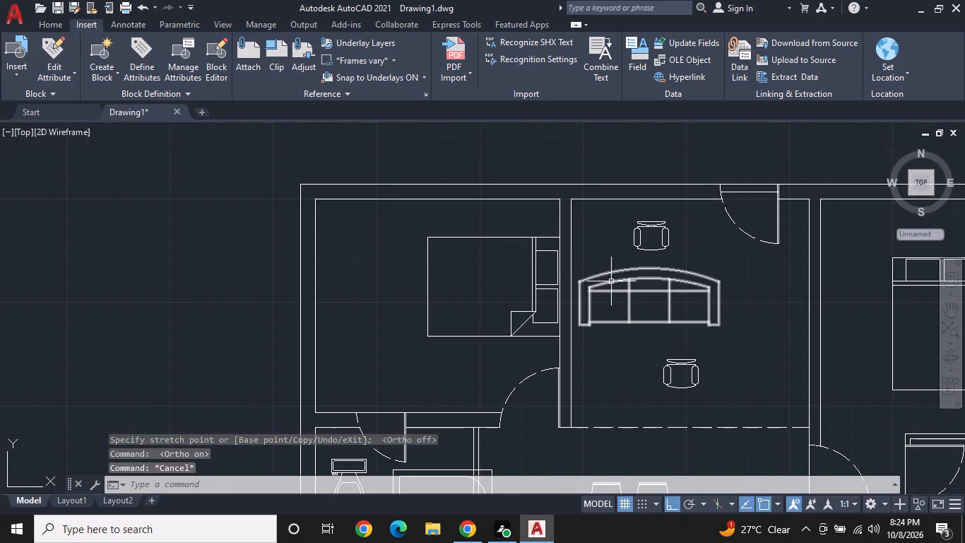
pyautogui.moveTo(611, 281); pyautogui.dragTo(543, 296, button='middle')
pyautogui.click(575, 284)
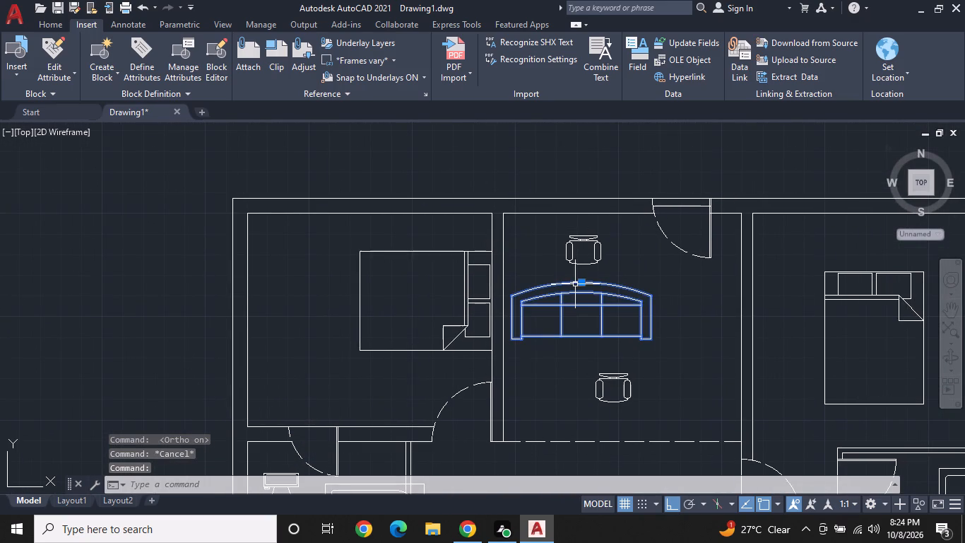
pyautogui.rightClick(559, 305)
pyautogui.click(620, 317)
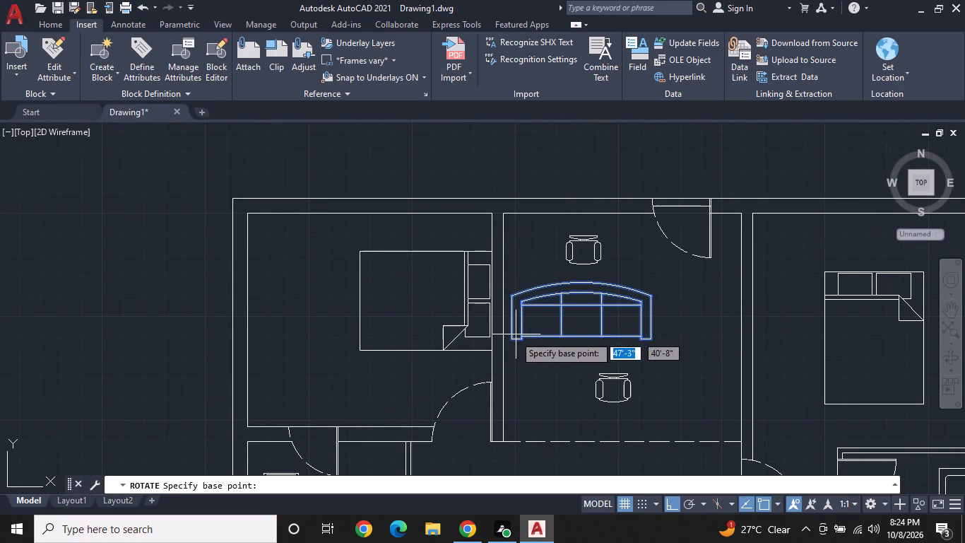
pyautogui.click(509, 341)
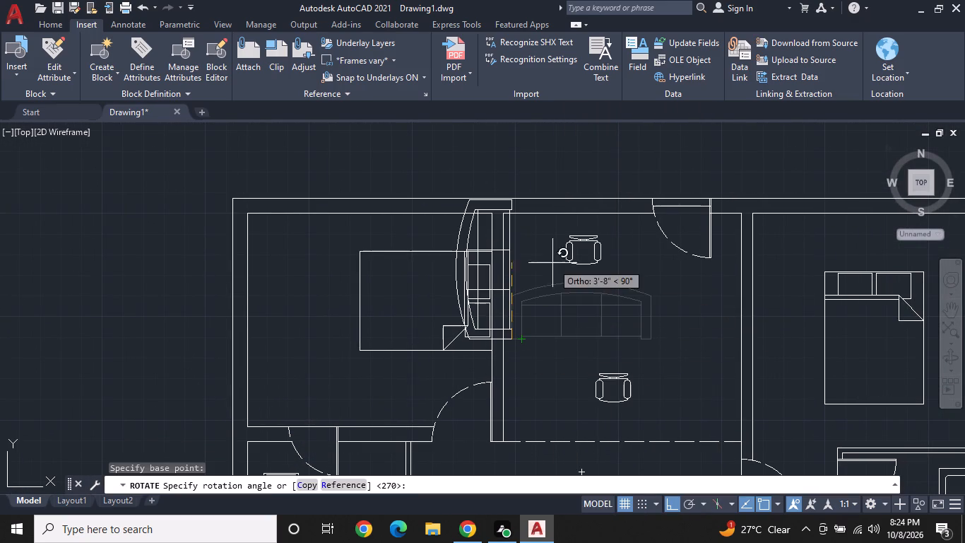
pyautogui.click(529, 240)
# Move the rotated three-seat sofa into the north middle room with its curved back touching the inner face of the west wall.
pyautogui.click(464, 245)
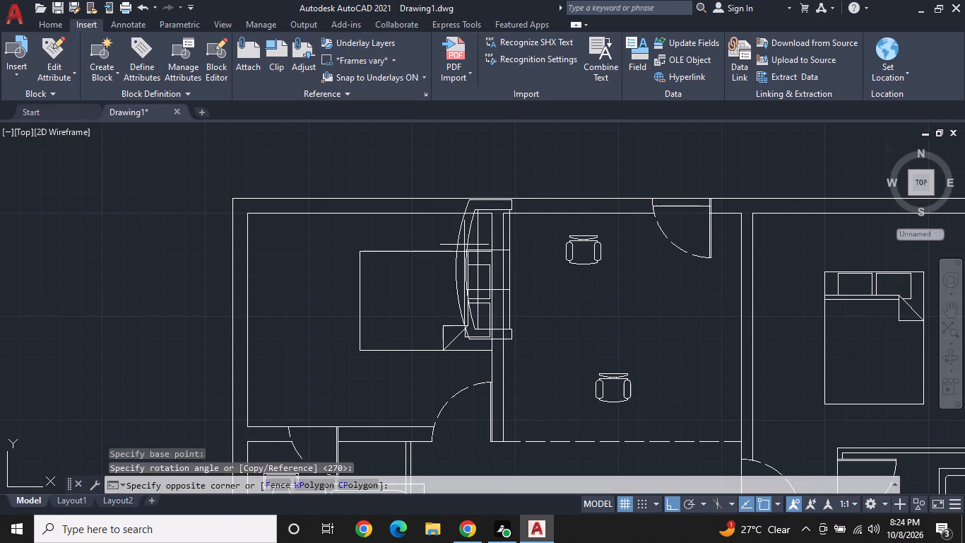
pyautogui.click(470, 237)
pyautogui.click(469, 230)
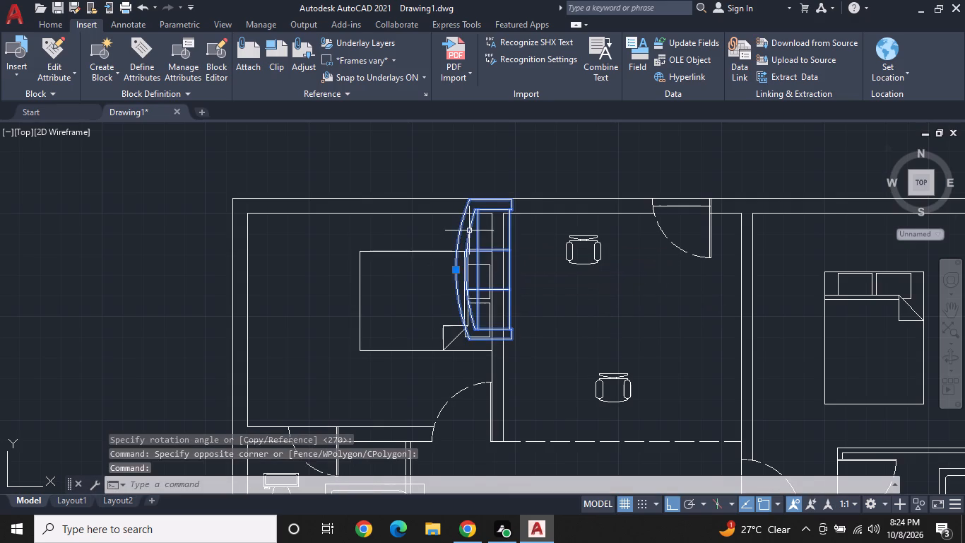
pyautogui.click(456, 270)
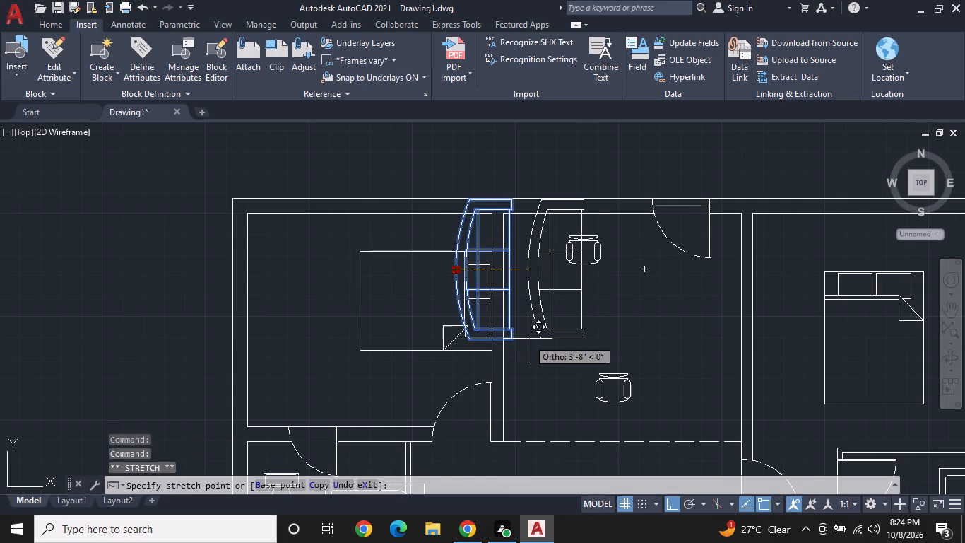
pyautogui.press('F8')
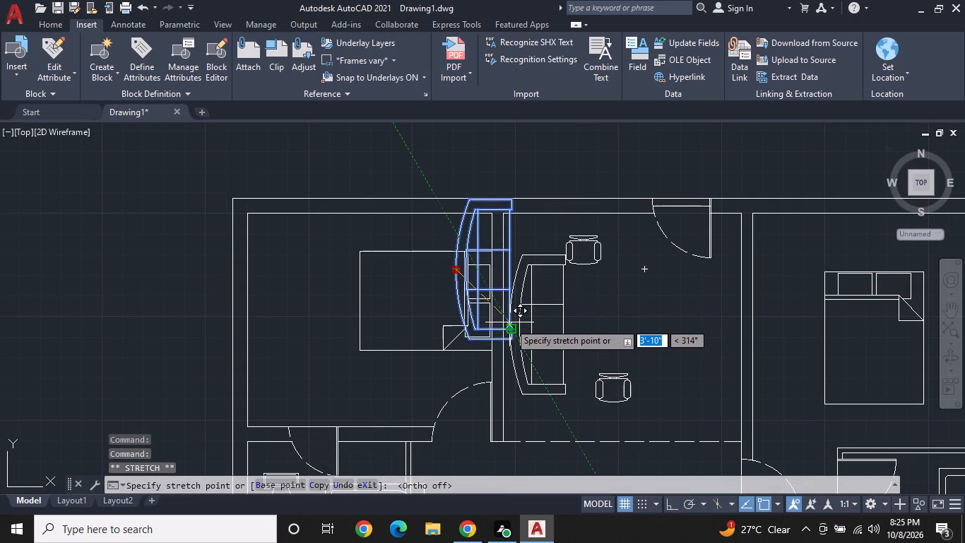
pyautogui.click(509, 322)
pyautogui.click(508, 325)
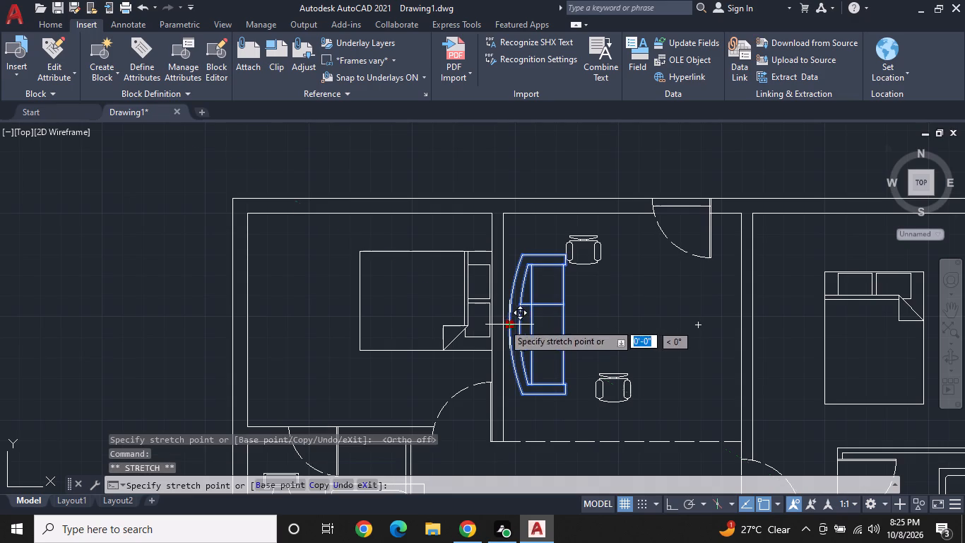
pyautogui.click(497, 322)
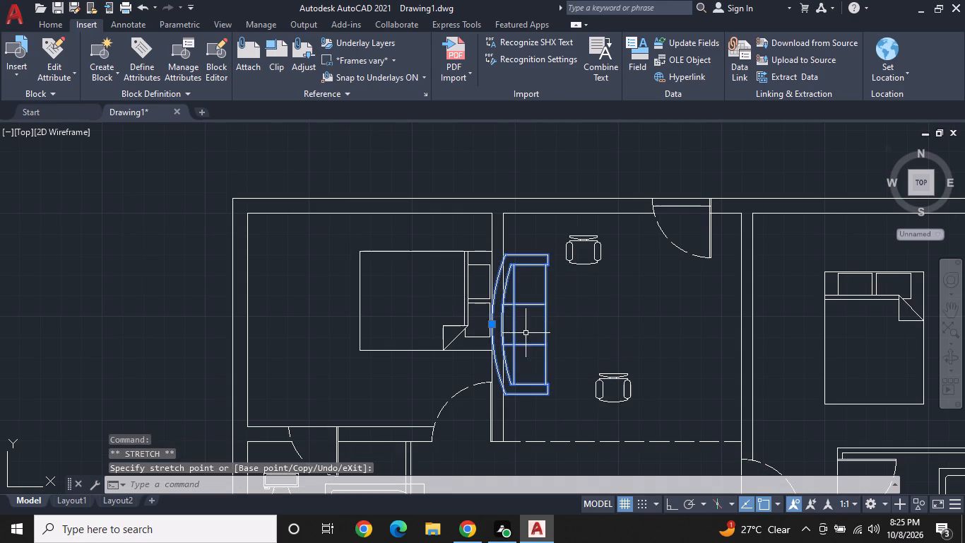
pyautogui.click(492, 327)
pyautogui.click(500, 327)
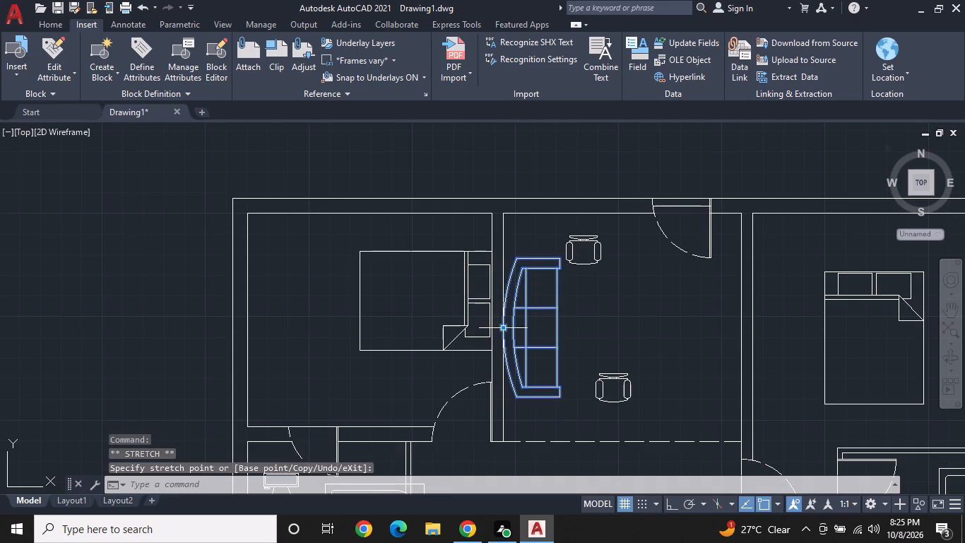
pyautogui.press('Escape')
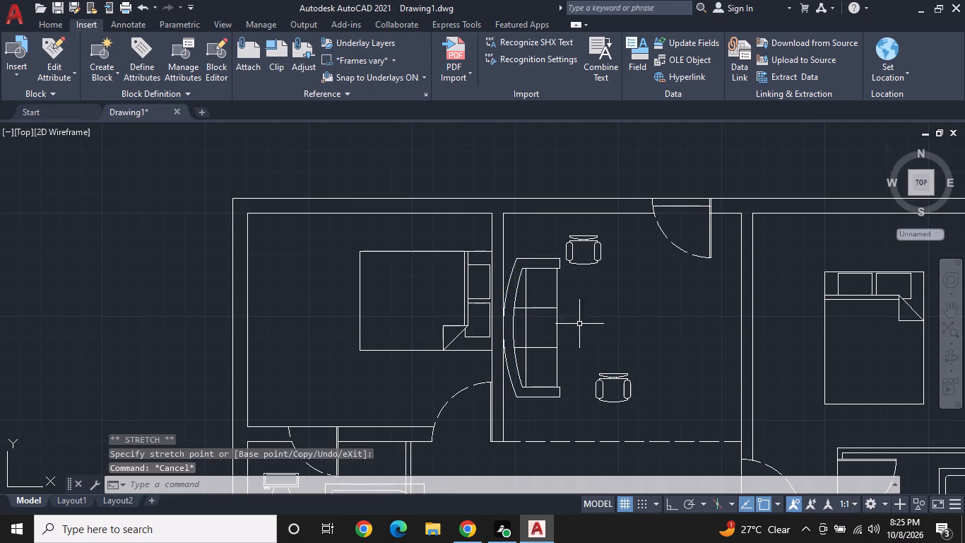
# Move the desk chair north of the three-seat sofa slightly northeast.
pyautogui.moveTo(597, 322); pyautogui.dragTo(603, 346, button='middle')
pyautogui.click(596, 257)
pyautogui.click(592, 262)
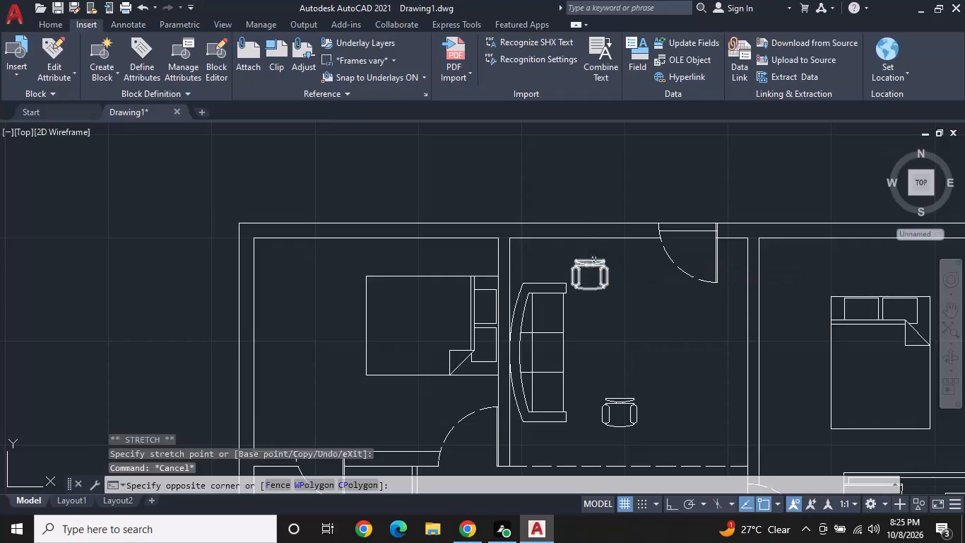
pyautogui.click(591, 264)
pyautogui.doubleClick(598, 252)
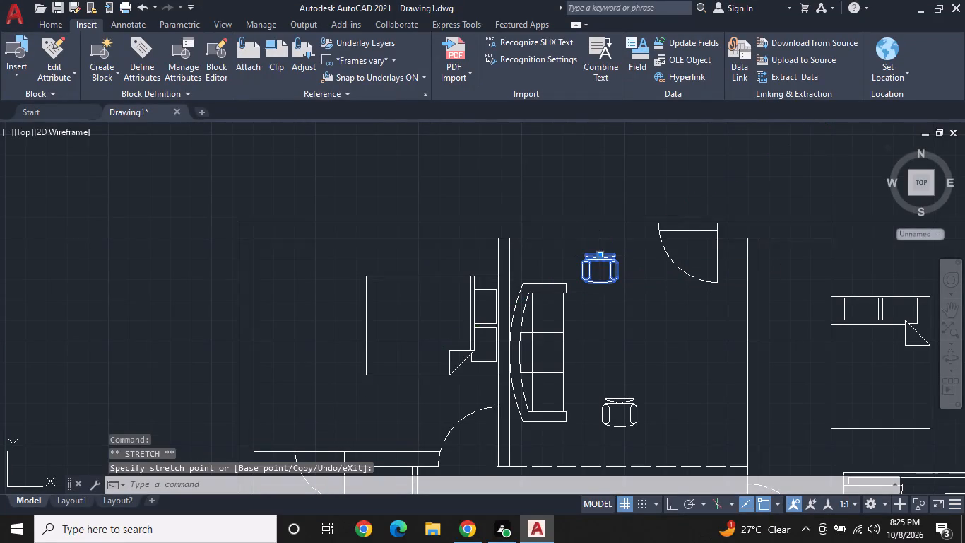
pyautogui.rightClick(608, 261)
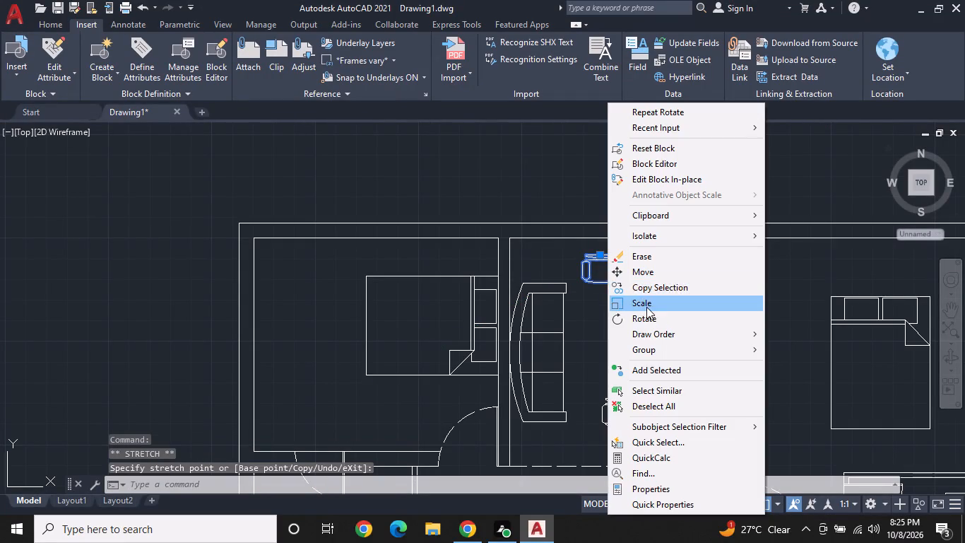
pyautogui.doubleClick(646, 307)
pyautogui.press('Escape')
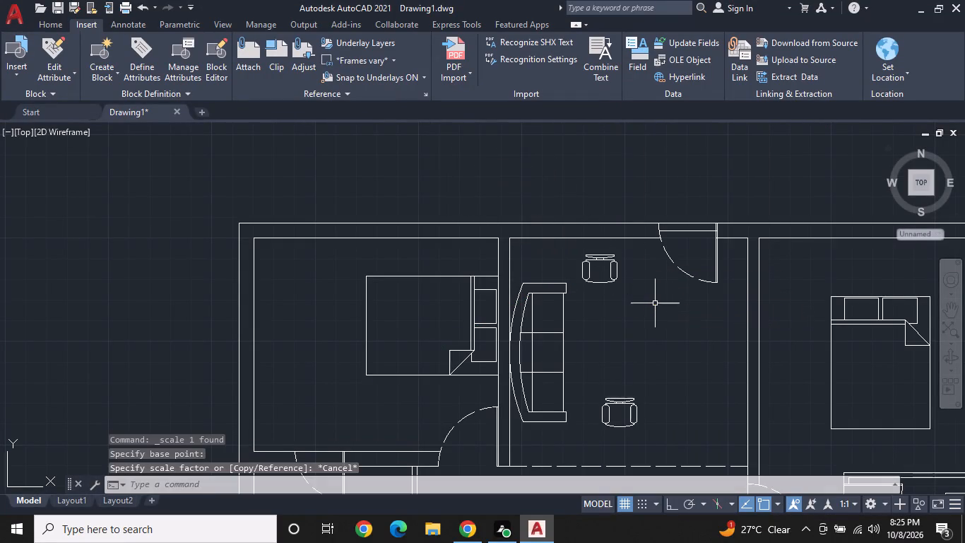
# Scale the northern desk chair slightly larger from the east end of its backrest.
pyautogui.click(599, 266)
pyautogui.click(602, 258)
pyautogui.click(605, 256)
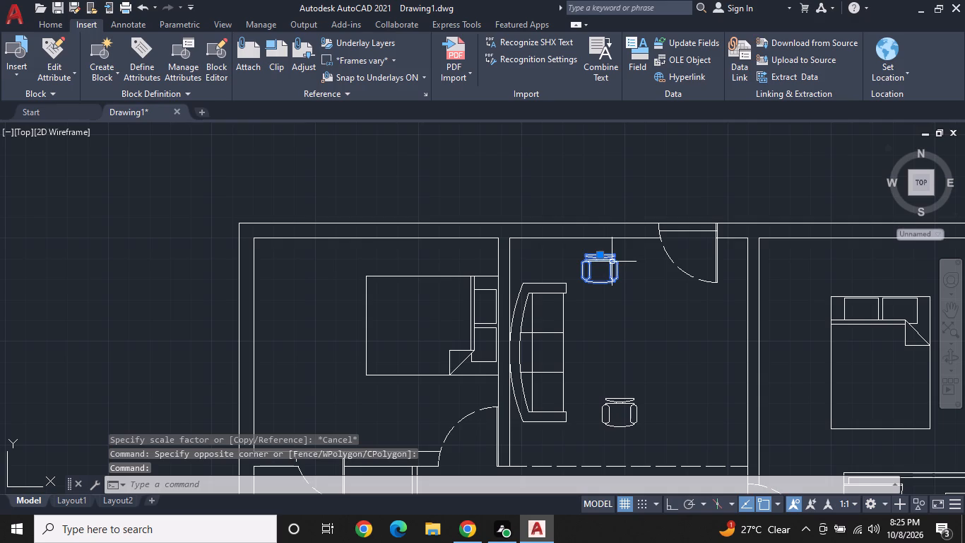
pyautogui.rightClick(613, 263)
pyautogui.click(655, 305)
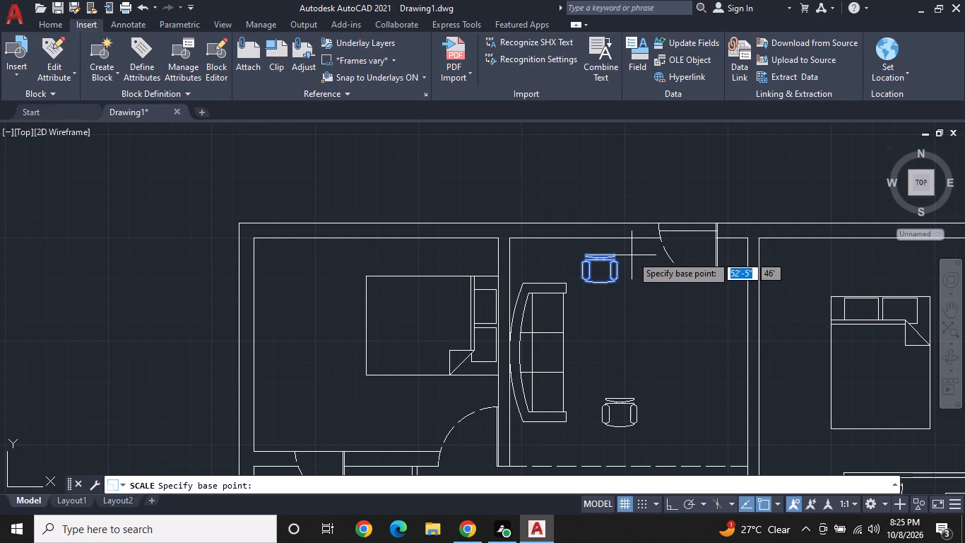
pyautogui.click(615, 255)
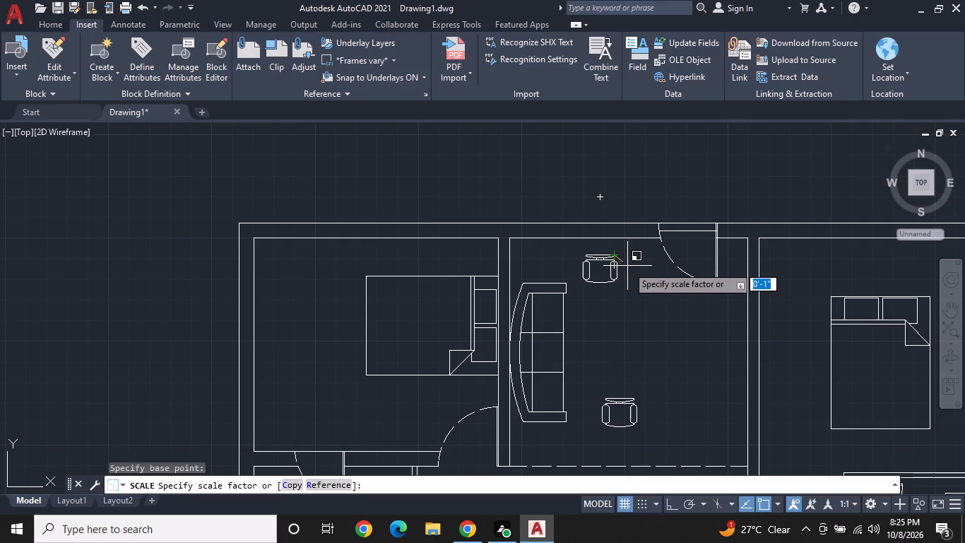
pyautogui.click(627, 268)
# Move the northern desk chair straight east so it lines up roughly above the southern desk chair.
pyautogui.click(605, 259)
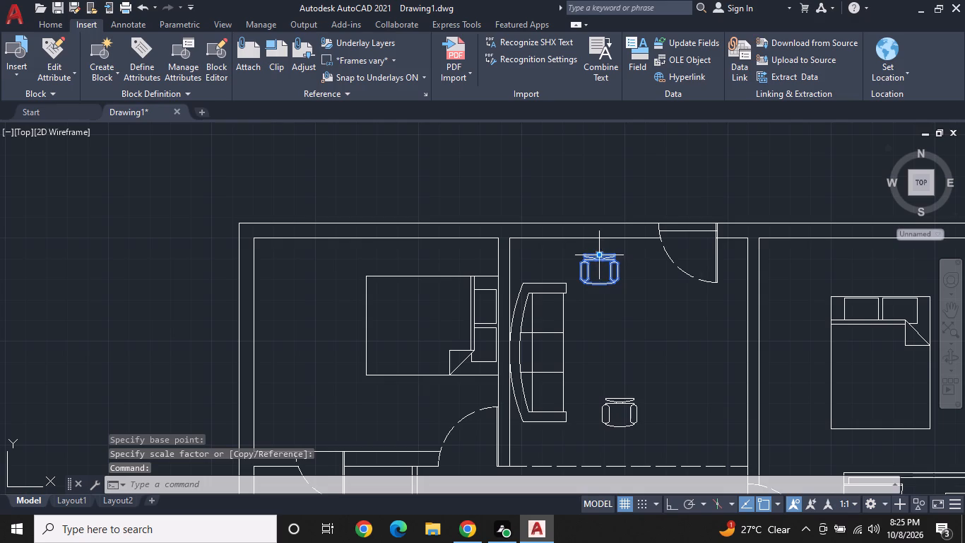
pyautogui.click(600, 256)
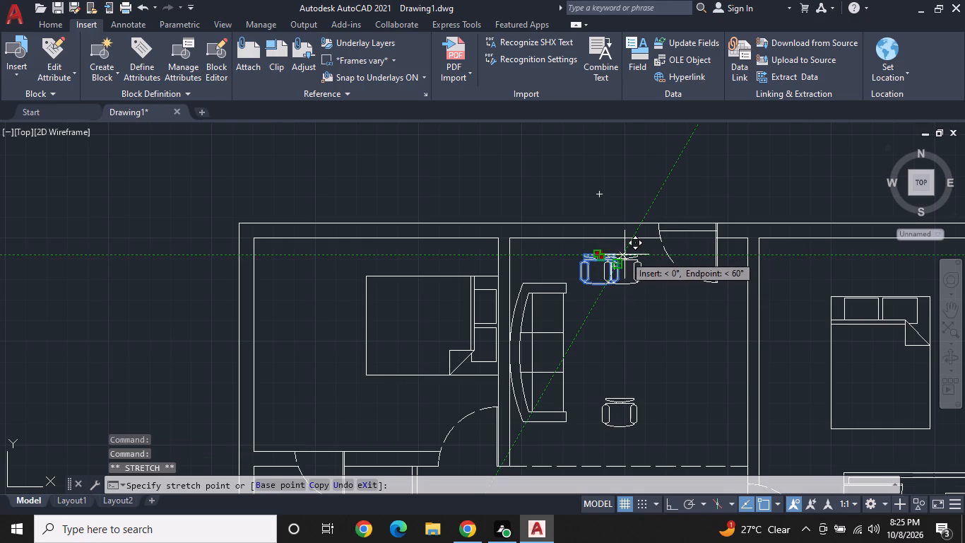
pyautogui.press('F8')
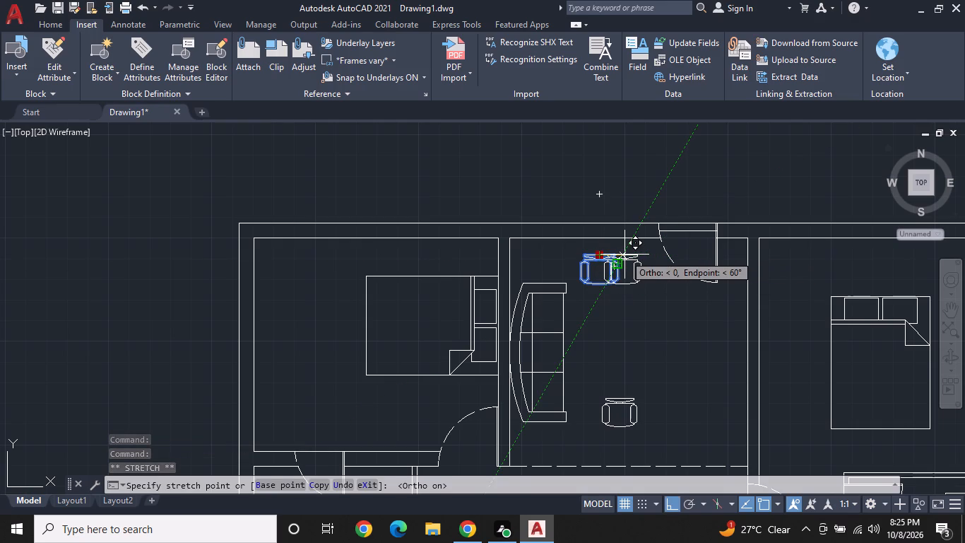
pyautogui.click(624, 255)
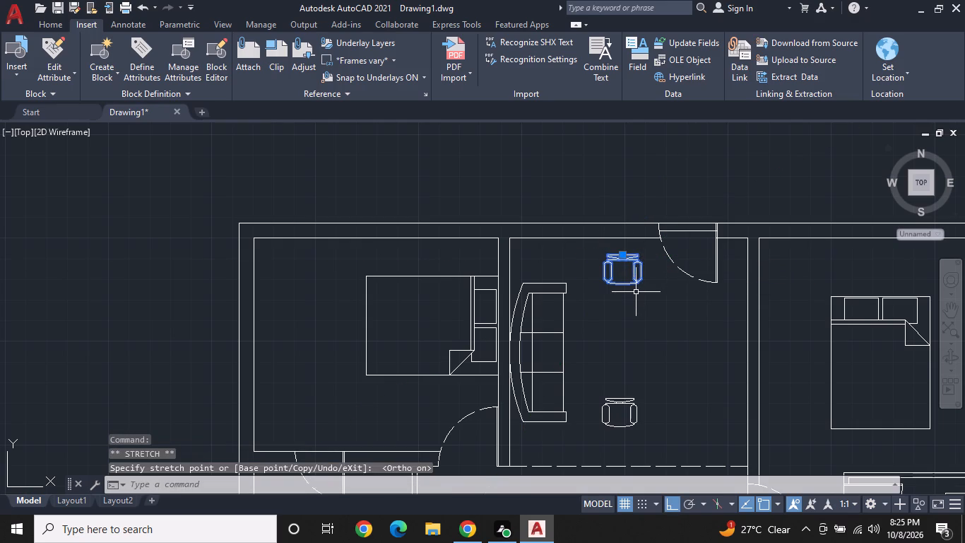
pyautogui.press('Escape')
pyautogui.press('Escape')
pyautogui.press('Escape')
pyautogui.press('Escape')
pyautogui.press('Escape')
pyautogui.press('Escape')
pyautogui.press('Escape')
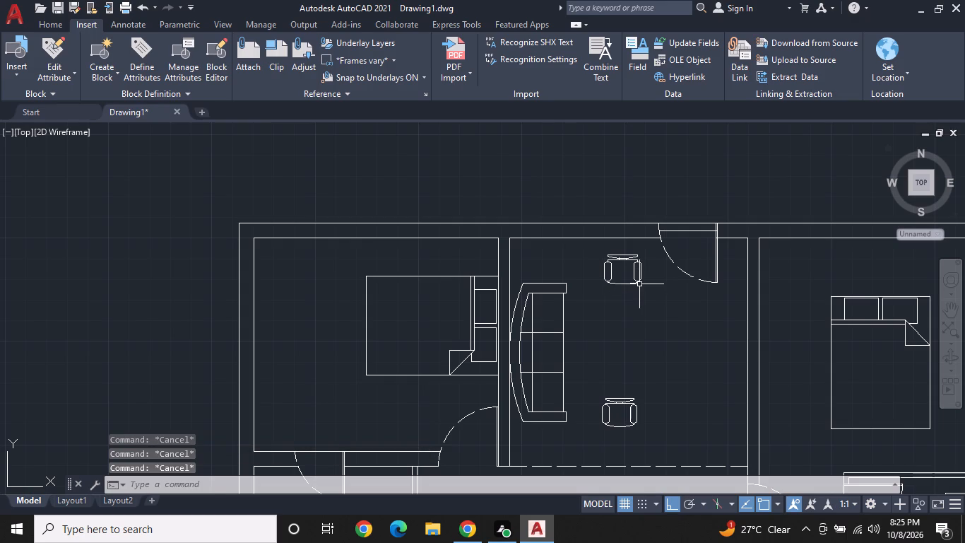
# Mirror the northern desk chair southward about its front edge, keeping the original chair.
pyautogui.click(639, 284)
pyautogui.click(595, 271)
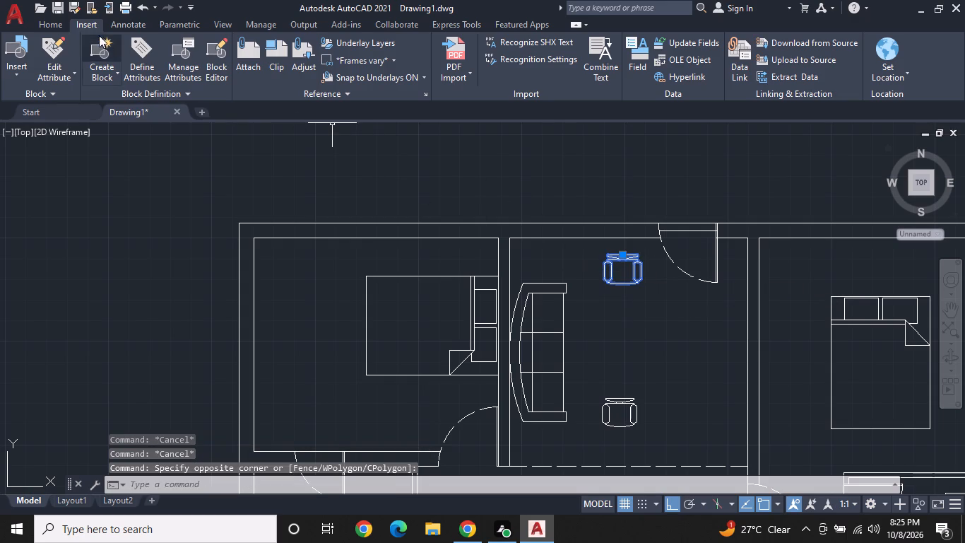
pyautogui.click(40, 24)
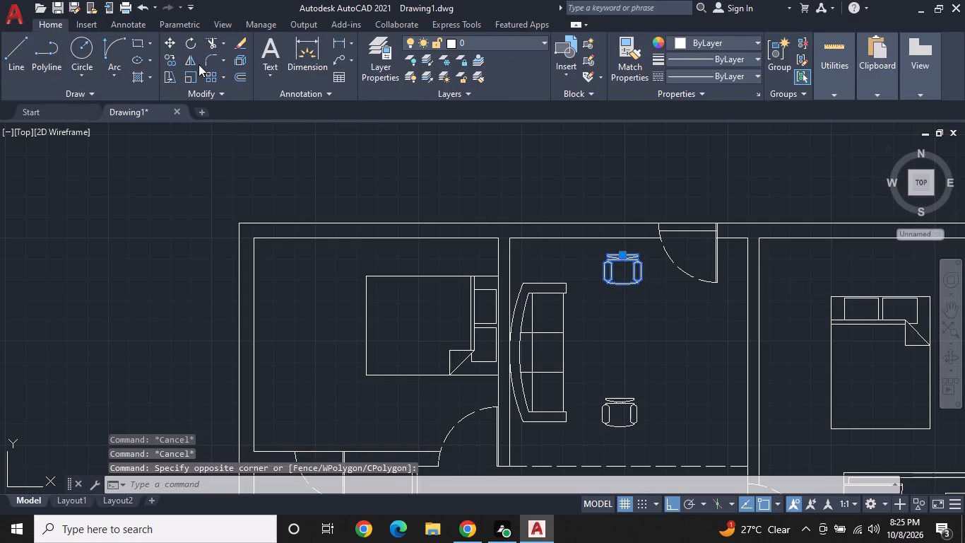
pyautogui.click(191, 57)
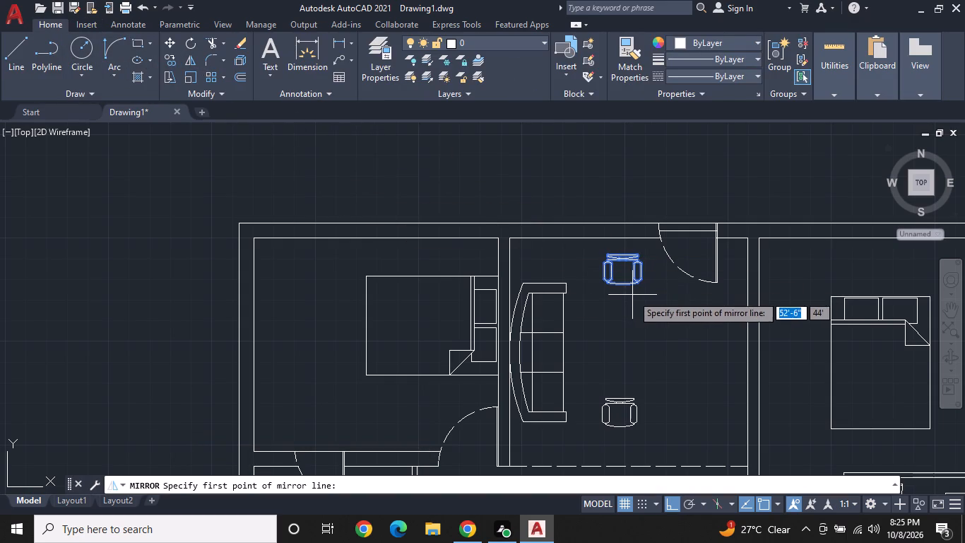
pyautogui.click(644, 284)
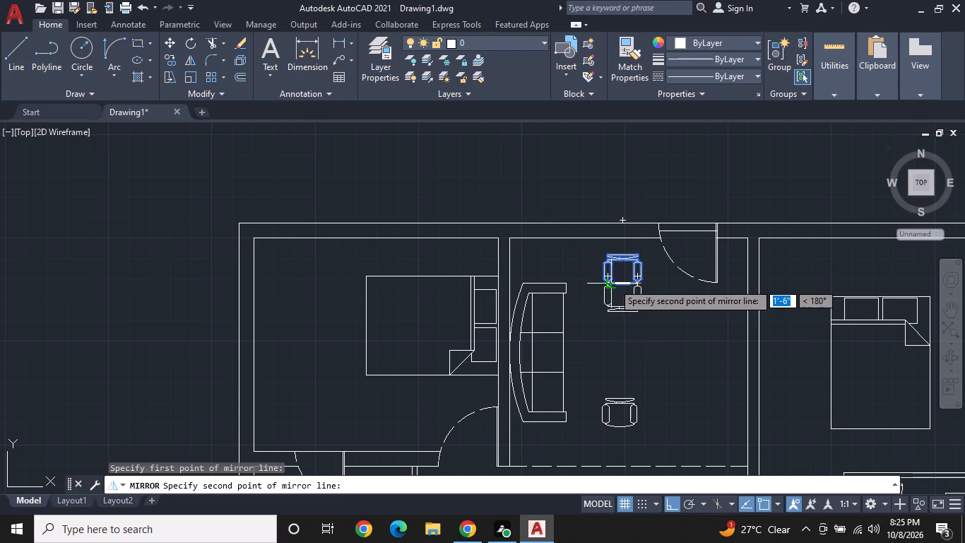
pyautogui.click(613, 283)
pyautogui.moveTo(639, 328); pyautogui.dragTo(613, 283)
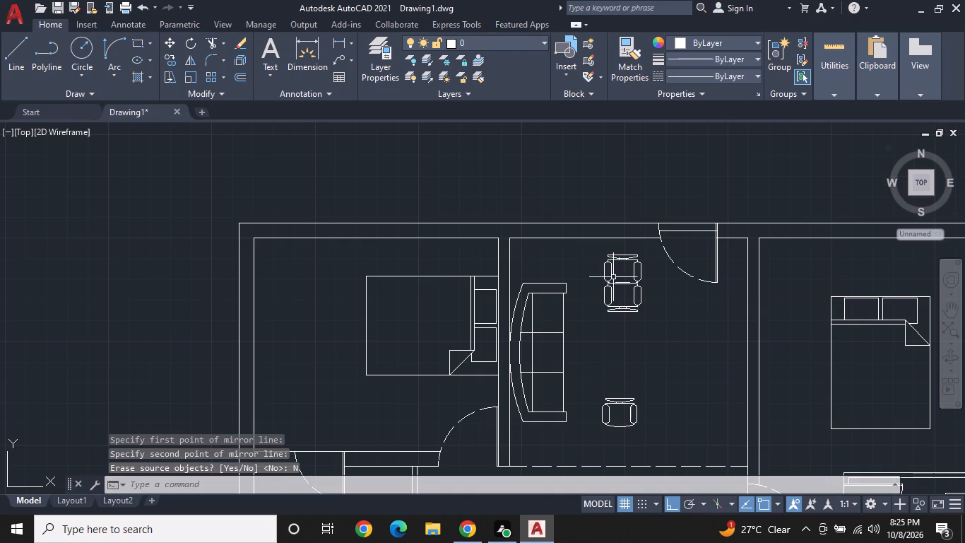
# Erase the old southern desk chair beside the south end of the curved sofa.
pyautogui.click(620, 402)
pyautogui.rightClick(619, 402)
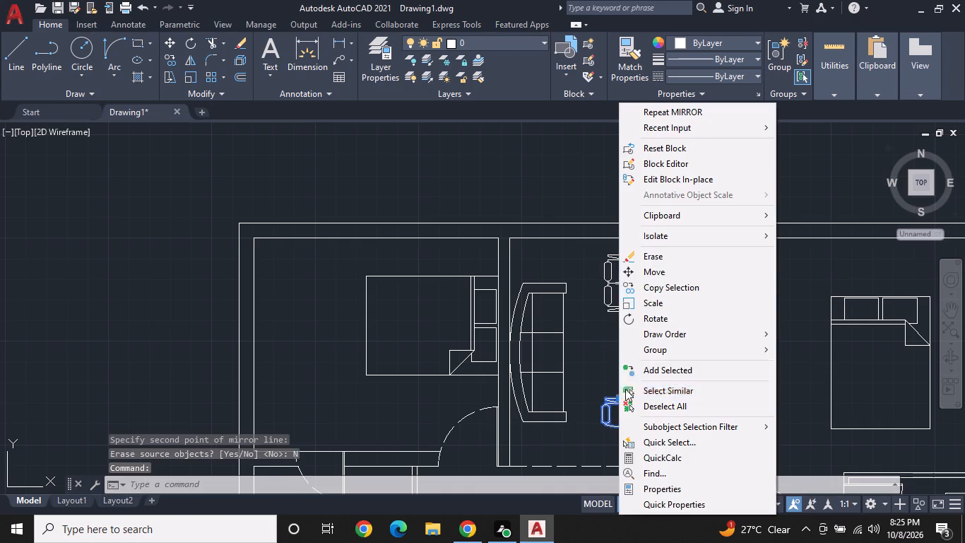
pyautogui.click(659, 263)
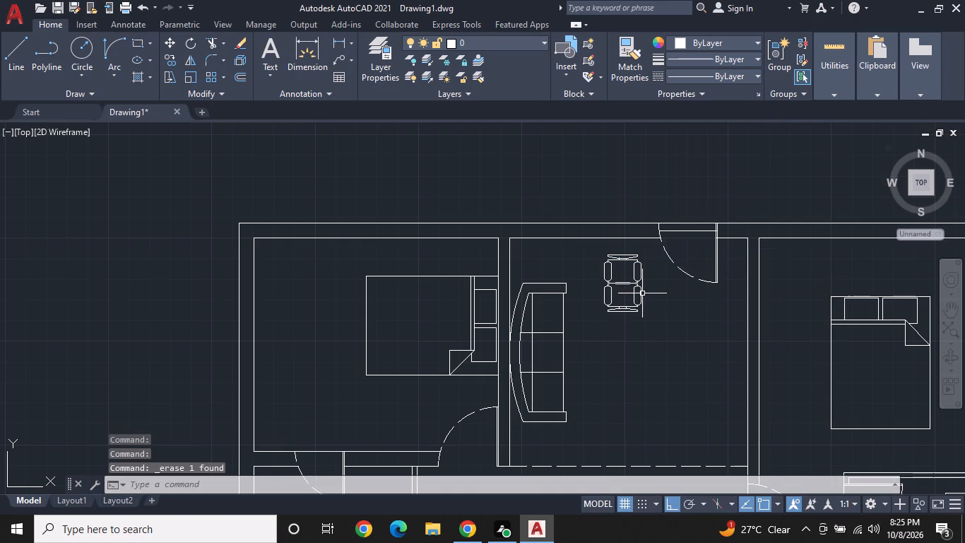
# Move the mirrored desk chair straight south beside the sofa's south end, just north of the dashed line.
pyautogui.click(634, 308)
pyautogui.click(621, 315)
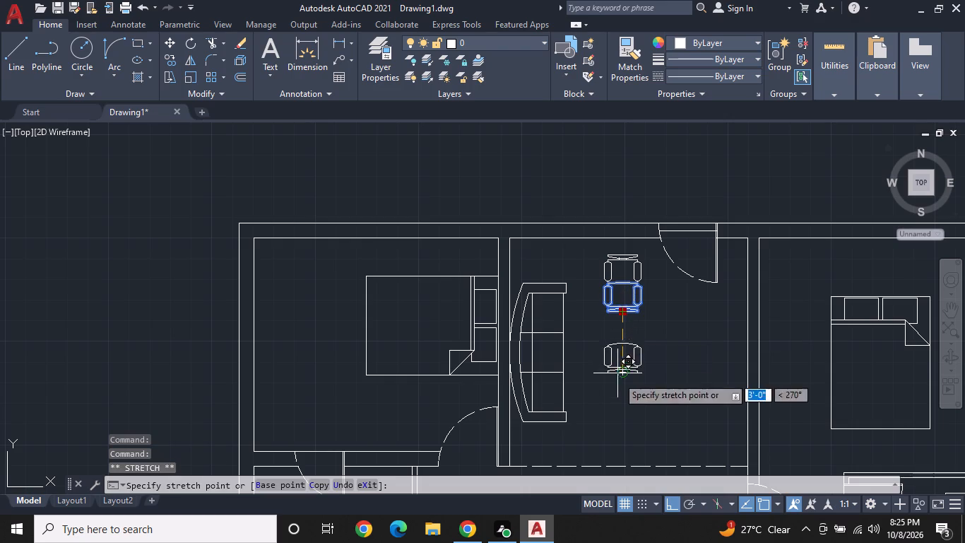
pyautogui.click(620, 438)
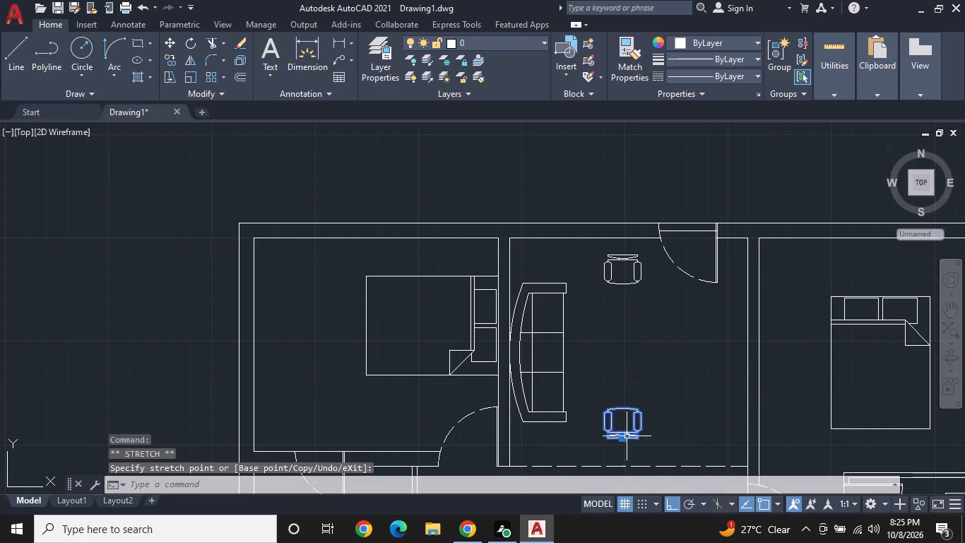
pyautogui.press('Escape')
pyautogui.press('Escape')
# Rotate the northeast bedroom's bed 90° counterclockwise about its northwest corner so the pillows face west.
pyautogui.moveTo(653, 361); pyautogui.dragTo(565, 310, button='middle')
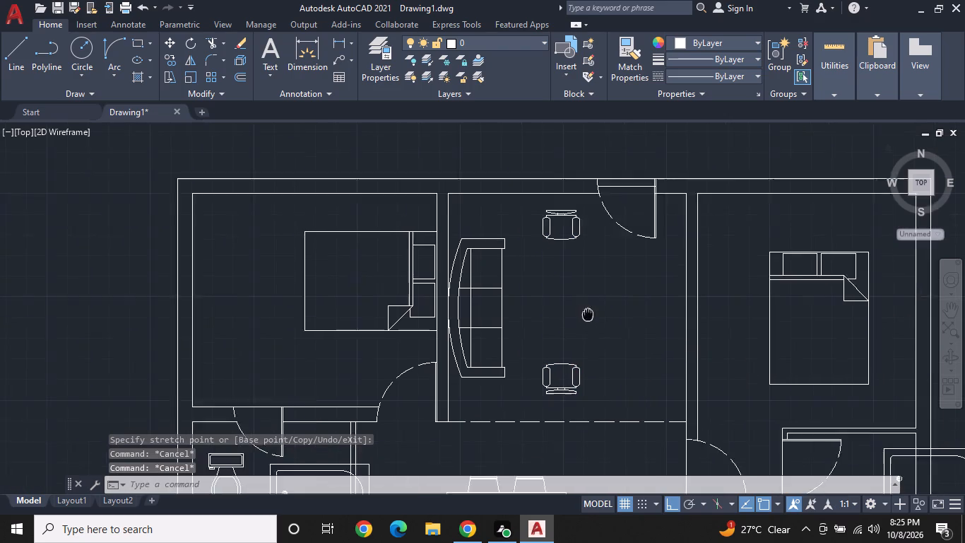
pyautogui.moveTo(565, 310); pyautogui.dragTo(491, 310, button='middle')
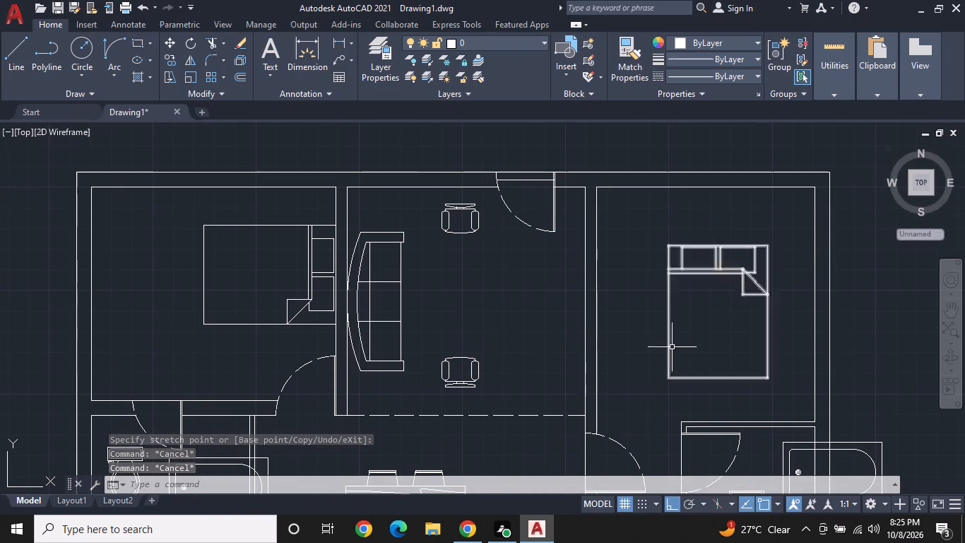
pyautogui.click(670, 266)
pyautogui.rightClick(670, 266)
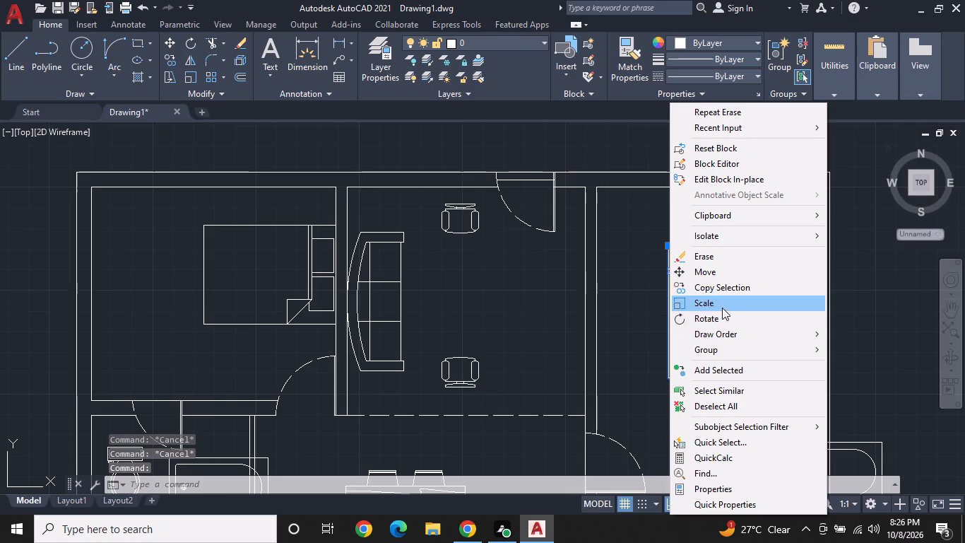
pyautogui.click(722, 317)
pyautogui.click(671, 244)
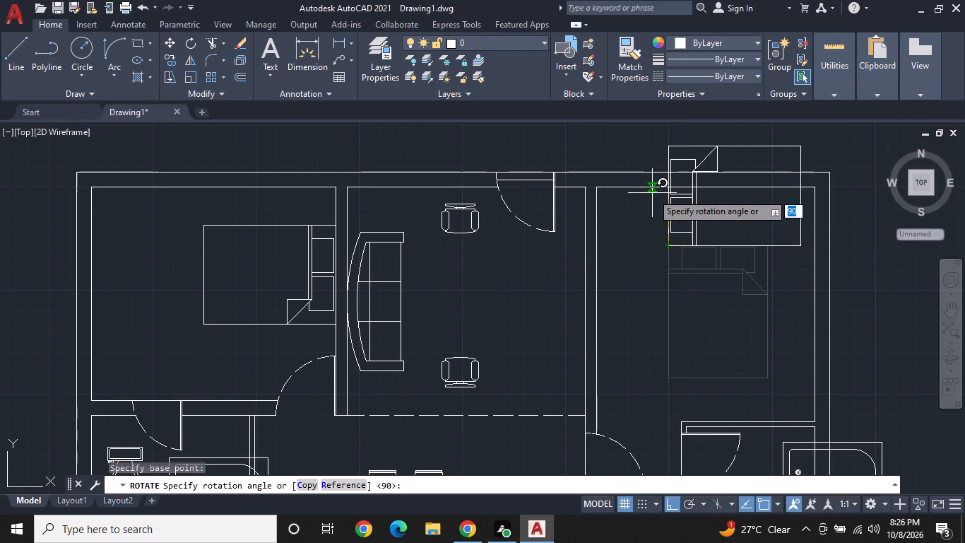
pyautogui.click(668, 206)
pyautogui.click(672, 221)
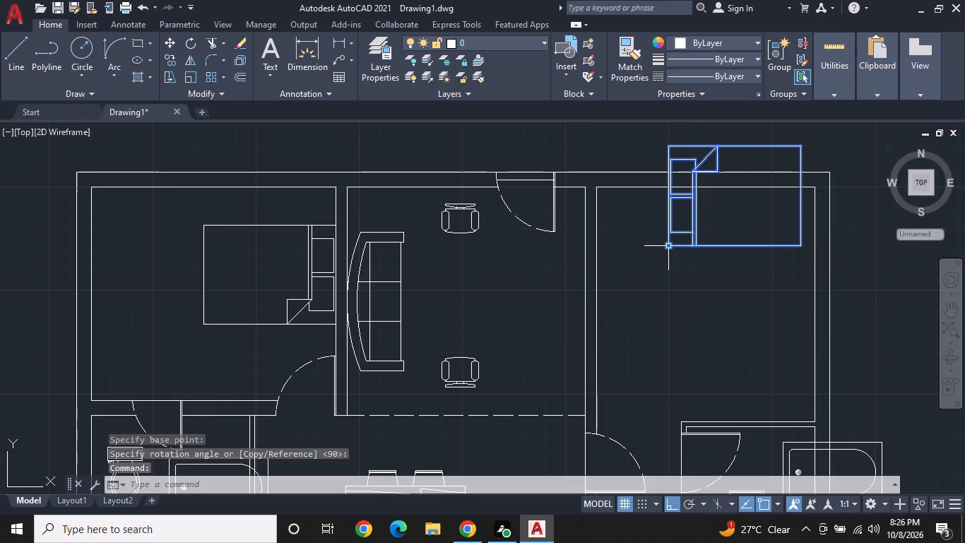
# Move the rotated bed so its headboard rests against the inner face of the northeast bedroom's west wall.
pyautogui.click(670, 247)
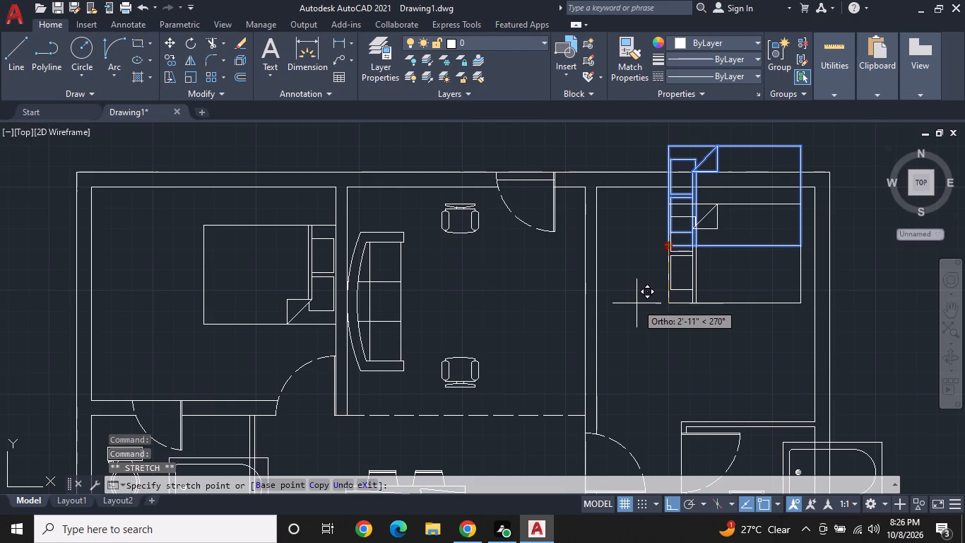
pyautogui.press('F8')
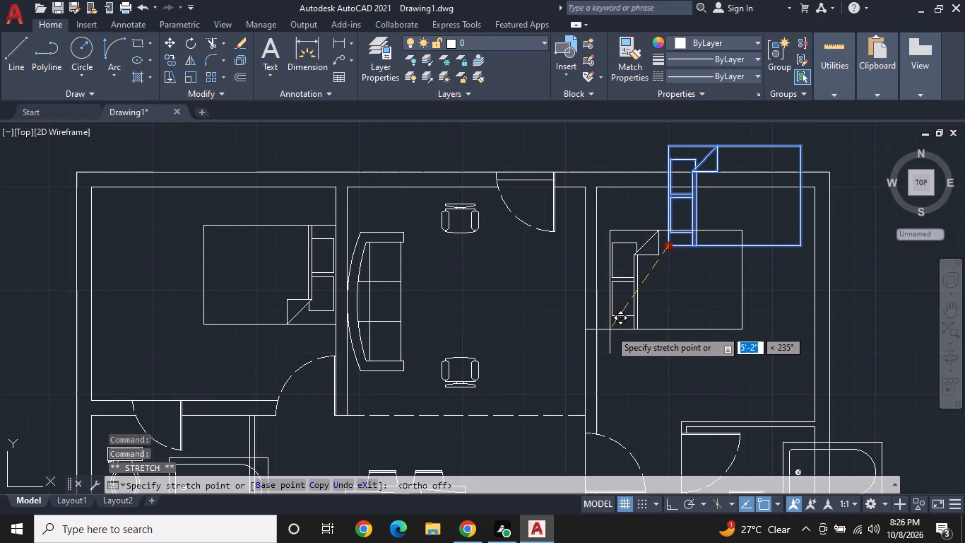
pyautogui.click(598, 341)
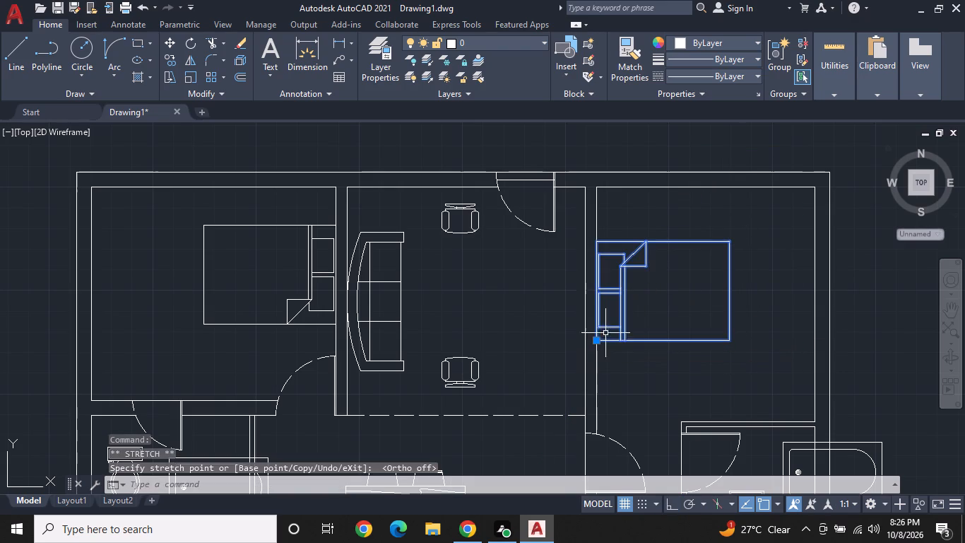
pyautogui.press('Escape')
# Rotate the toilet in the east bathroom 180° about the northeast corner of its tank.
pyautogui.scroll(-2, 653, 329)
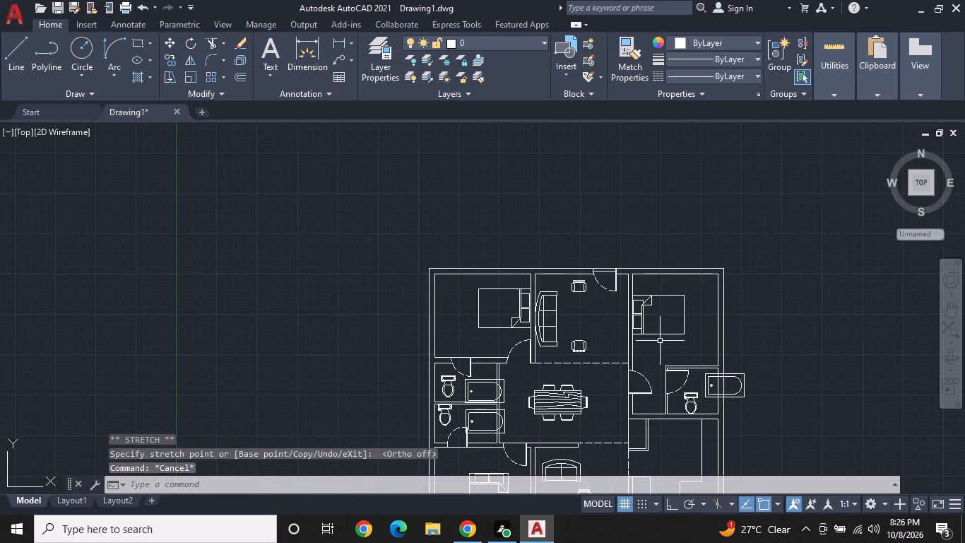
pyautogui.moveTo(660, 341); pyautogui.dragTo(638, 240, button='middle')
pyautogui.scroll(2, 692, 317)
pyautogui.moveTo(692, 318); pyautogui.dragTo(565, 320, button='middle')
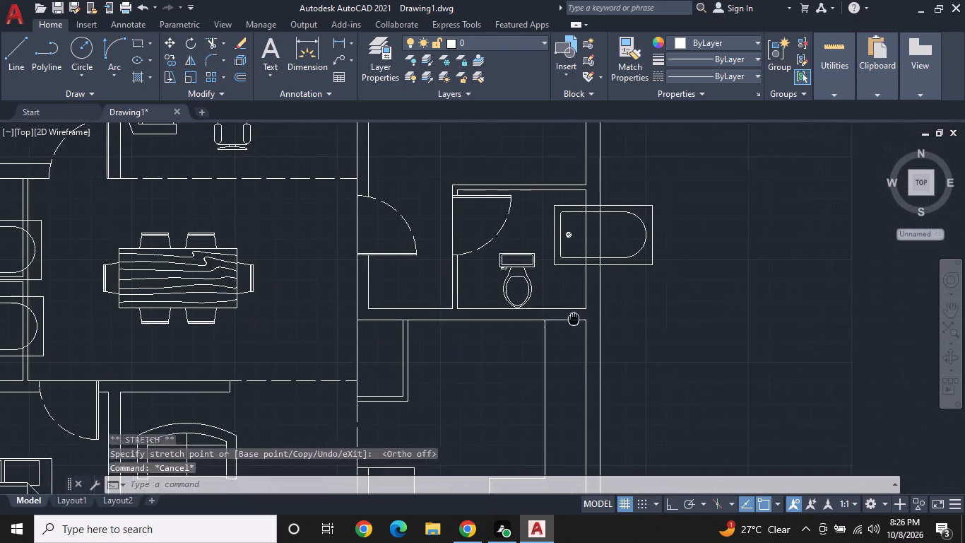
pyautogui.moveTo(565, 320); pyautogui.dragTo(561, 320, button='middle')
pyautogui.scroll(1, 561, 320)
pyautogui.moveTo(562, 292); pyautogui.dragTo(726, 328, button='middle')
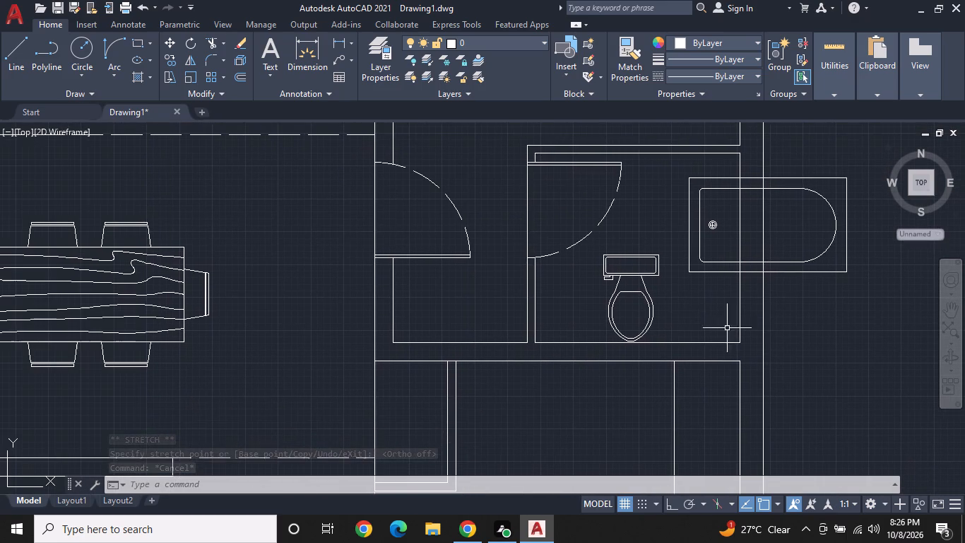
pyautogui.click(659, 273)
pyautogui.rightClick(659, 273)
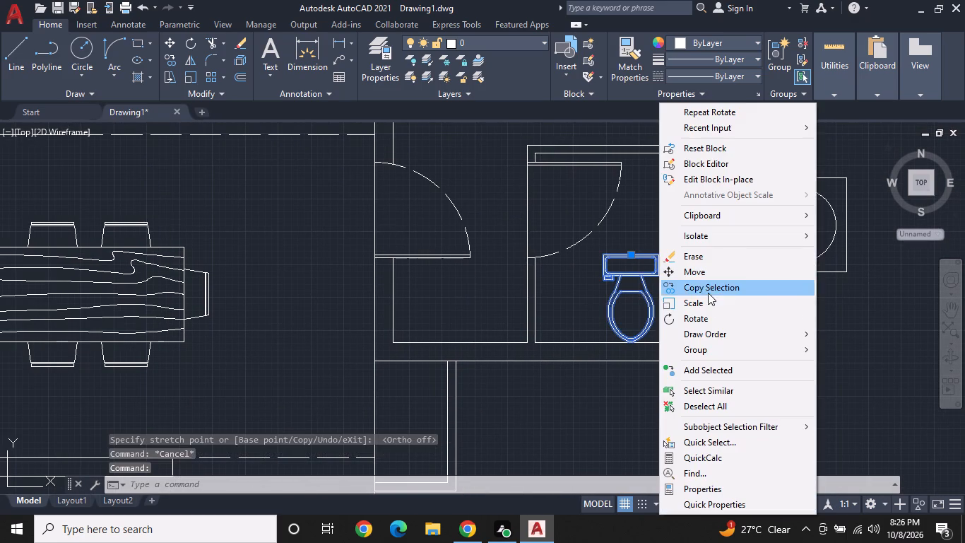
pyautogui.click(709, 316)
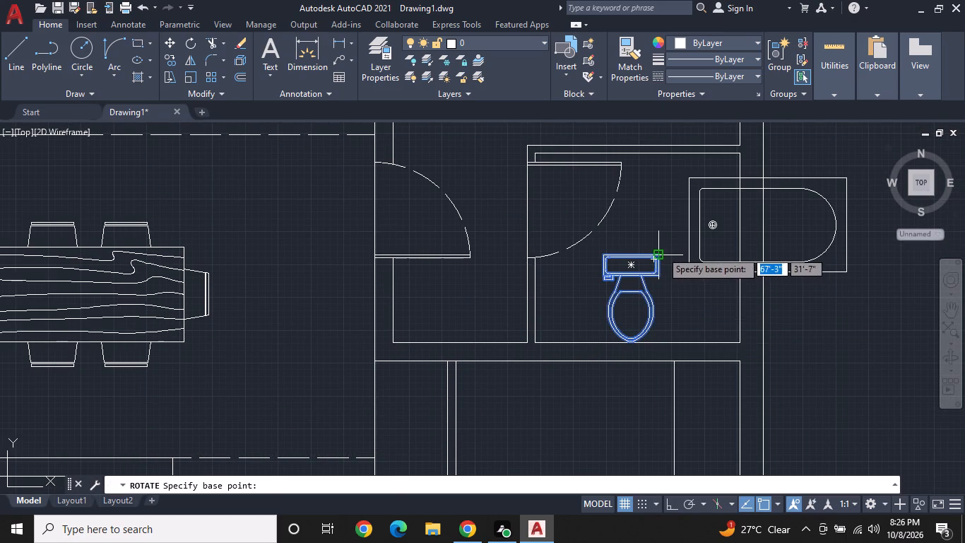
pyautogui.click(661, 252)
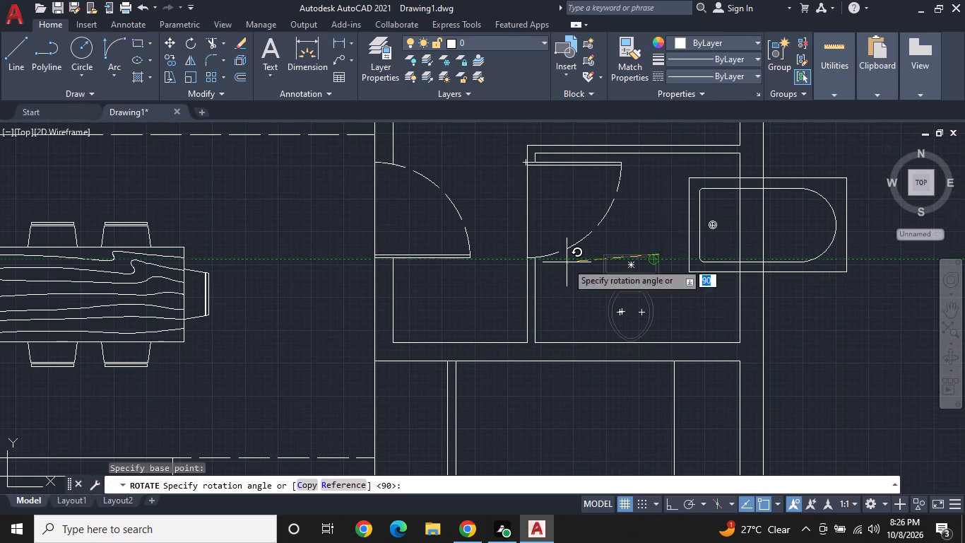
pyautogui.press('F8')
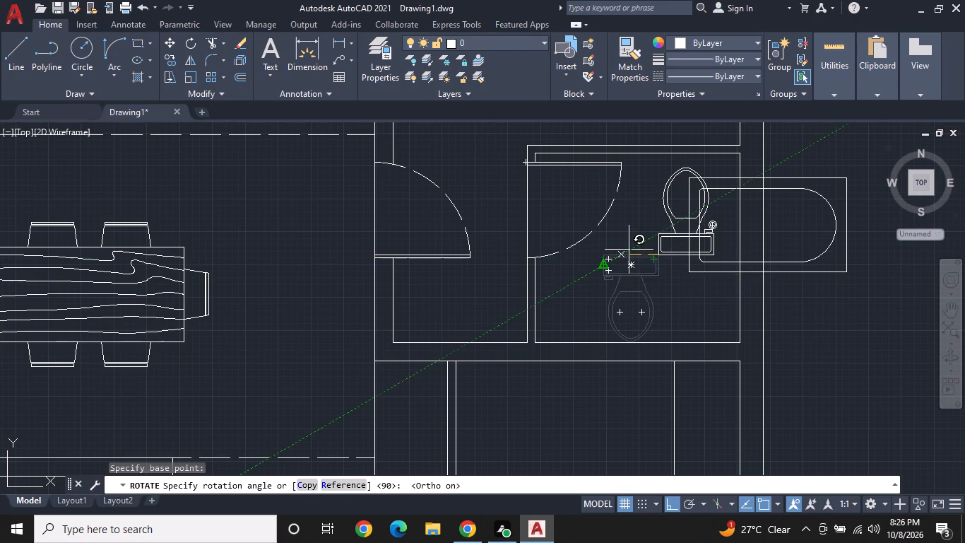
pyautogui.click(632, 247)
pyautogui.click(662, 248)
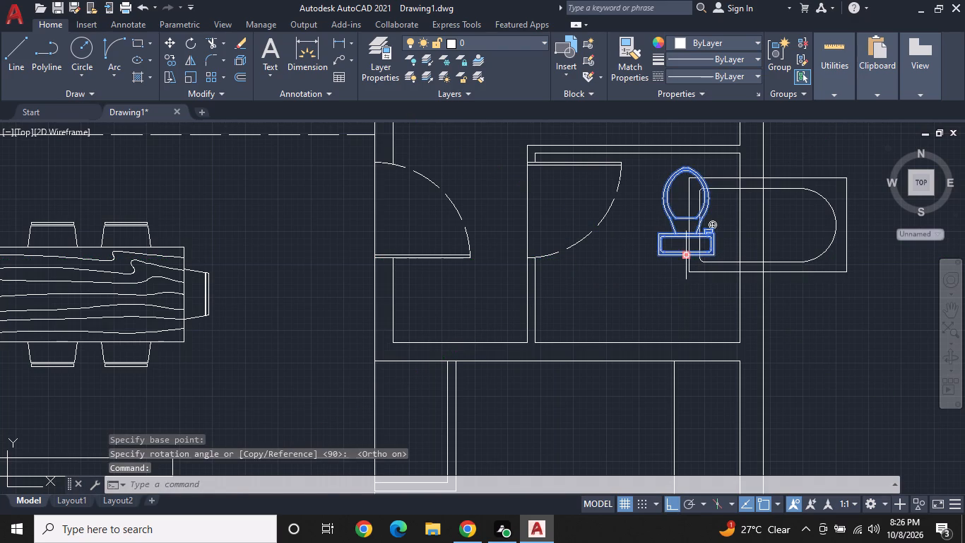
# Move the rotated toilet so the back of its tank rests on the east bathroom's south wall.
pyautogui.click(682, 255)
pyautogui.press('F8')
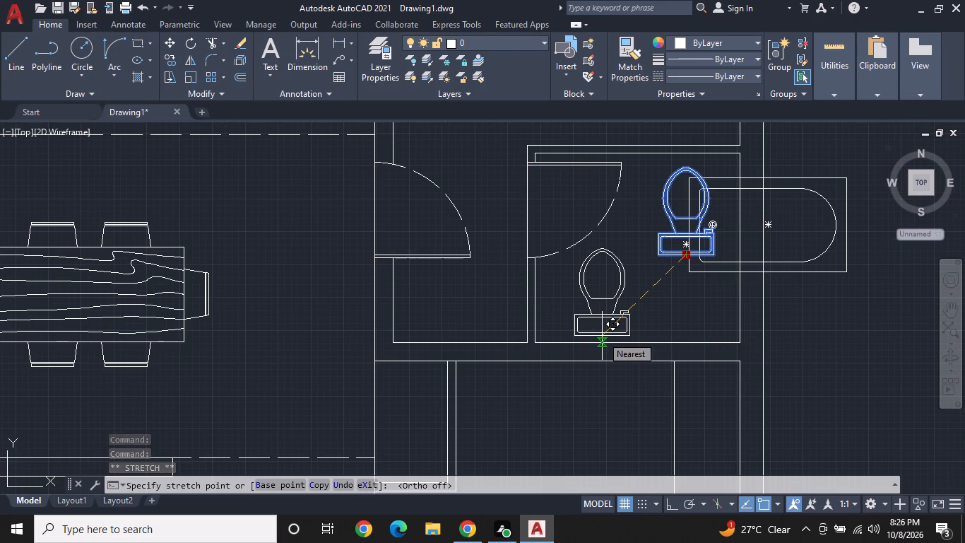
pyautogui.click(598, 338)
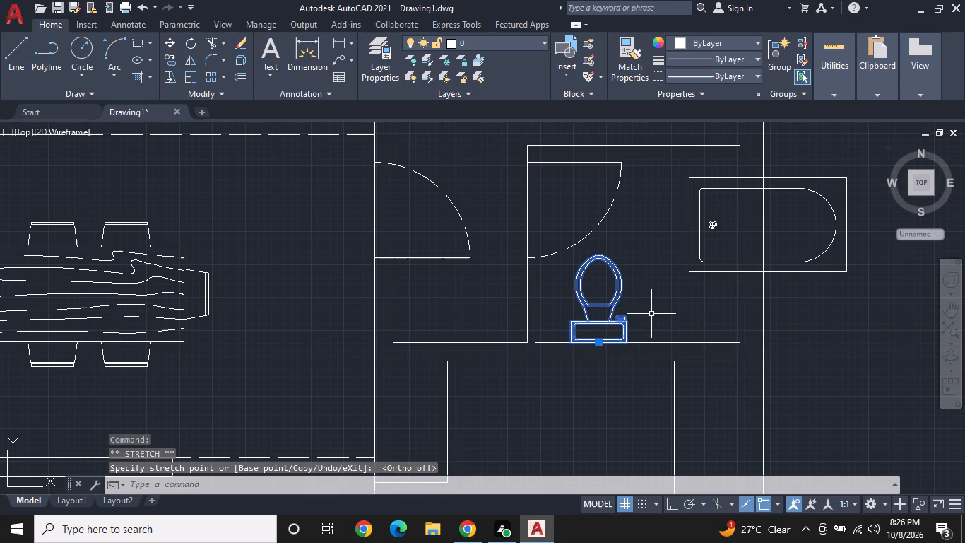
pyautogui.press('Escape')
# Scale the east bathroom's bathtub down to less than half its size from its northwest corner.
pyautogui.doubleClick(723, 254)
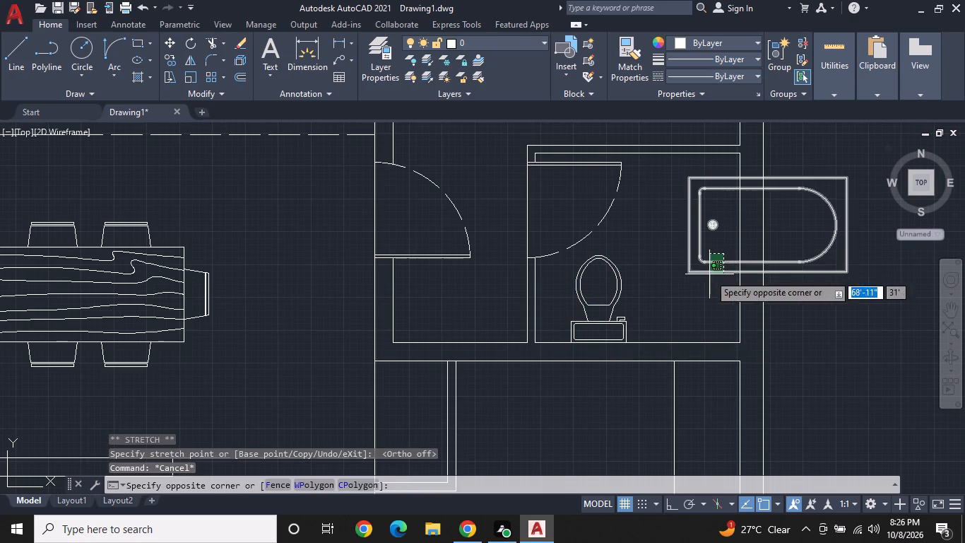
pyautogui.click(709, 275)
pyautogui.rightClick(706, 279)
pyautogui.click(749, 300)
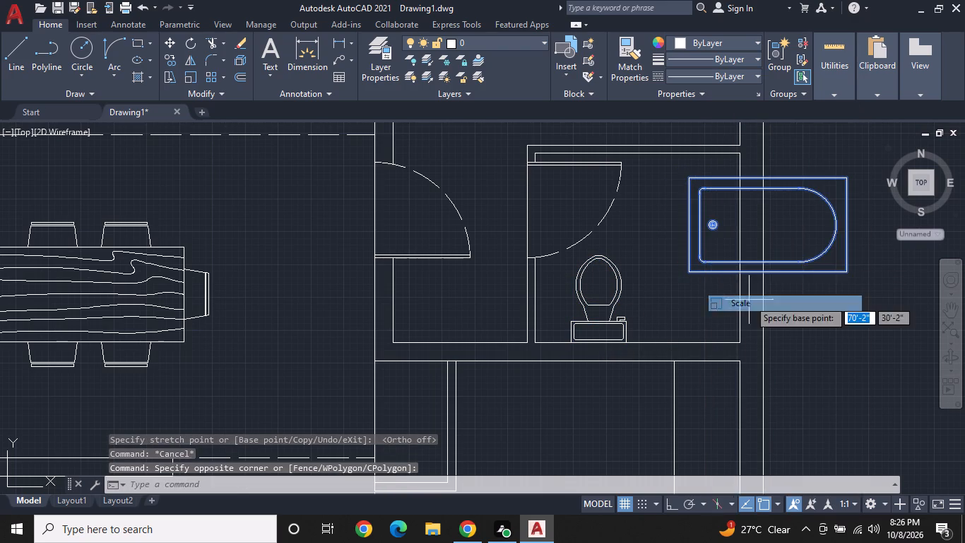
pyautogui.click(683, 178)
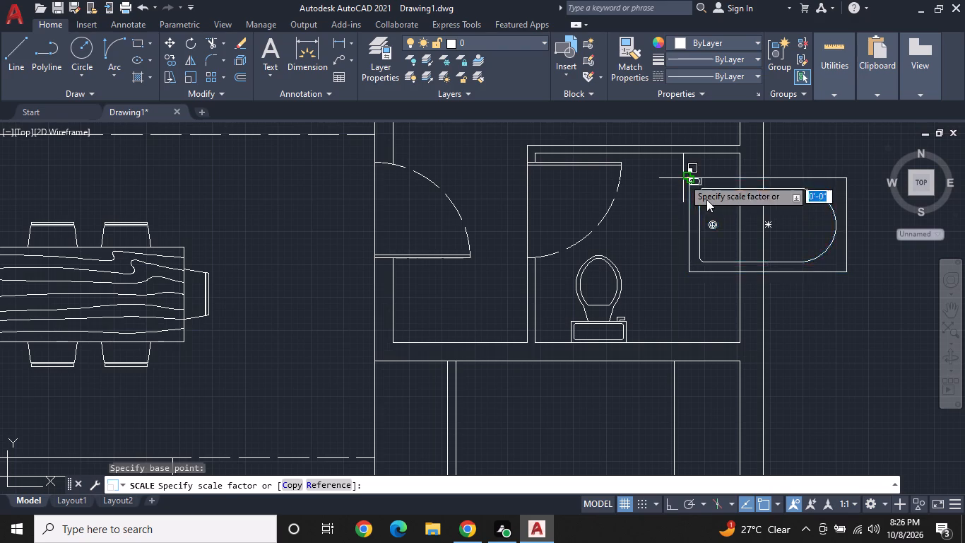
pyautogui.click(705, 210)
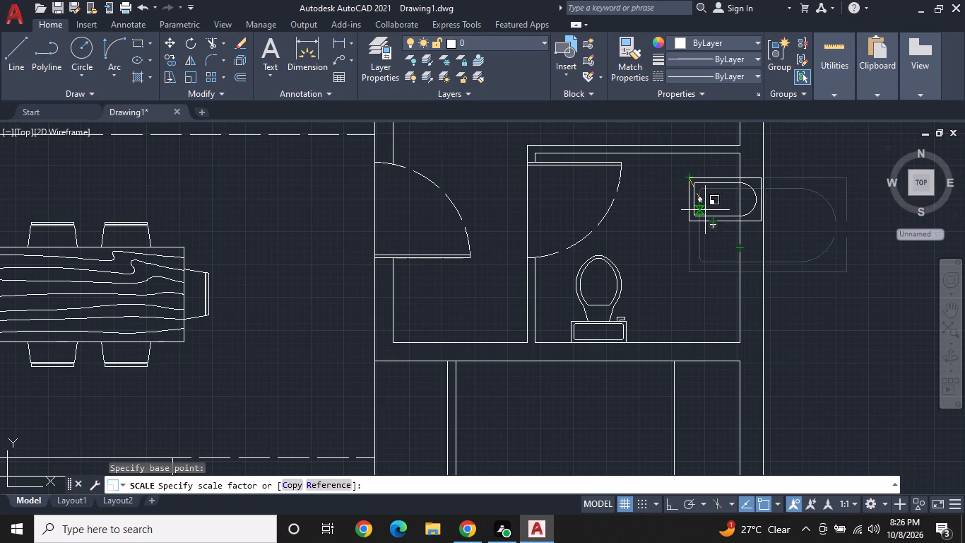
# Complete the scaling of the east bathroom's bathtub at a little under half its original size.
pyautogui.click(712, 219)
# Rotate the east bathroom's reduced bathtub 90° counterclockwise about its southwest corner.
pyautogui.rightClick(712, 219)
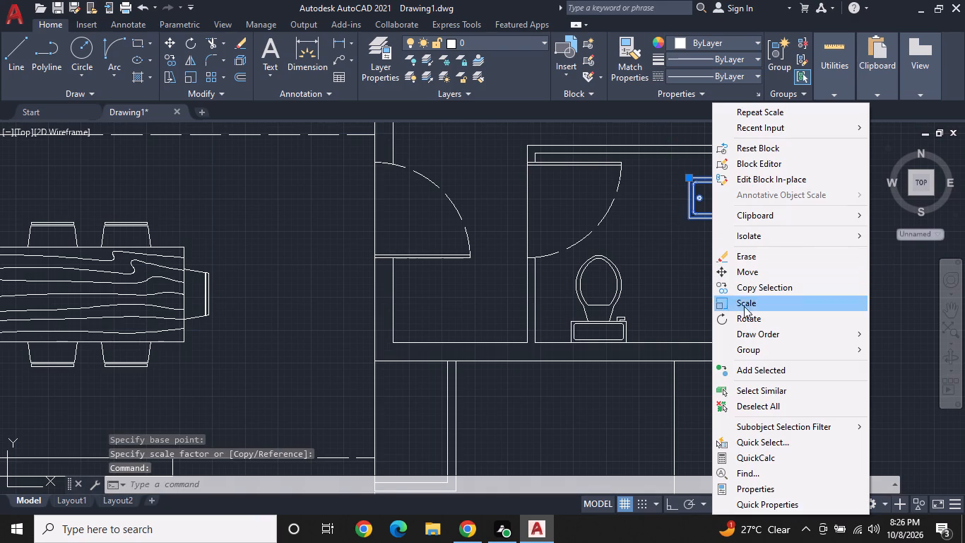
pyautogui.click(747, 315)
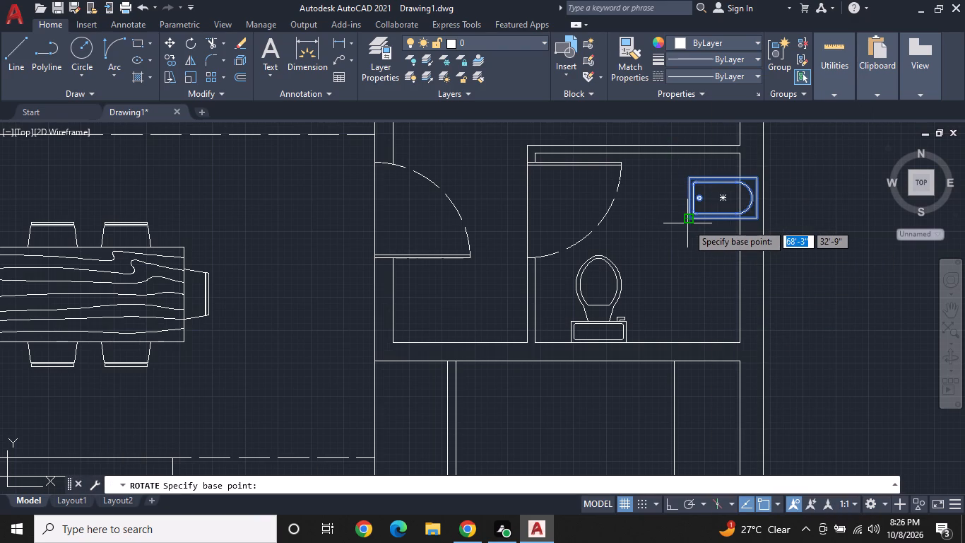
pyautogui.click(687, 223)
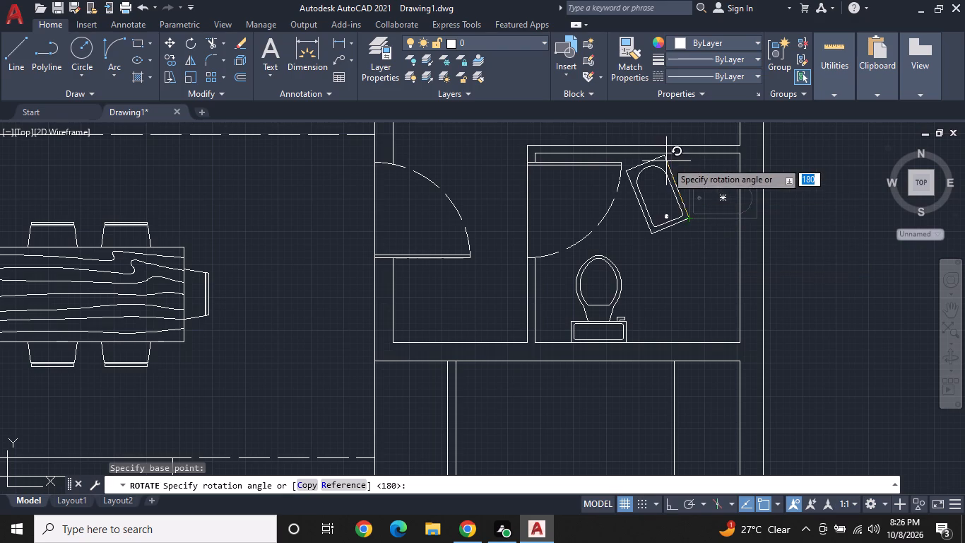
pyautogui.press('F8')
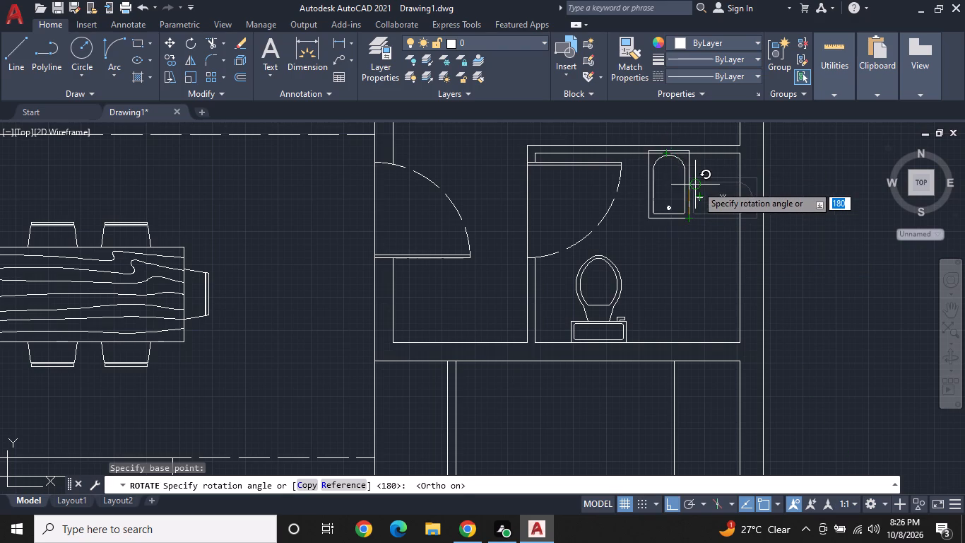
pyautogui.click(691, 180)
# Move the rotated bathtub by its northeast corner into the east bathroom's inner northeast corner.
pyautogui.click(683, 189)
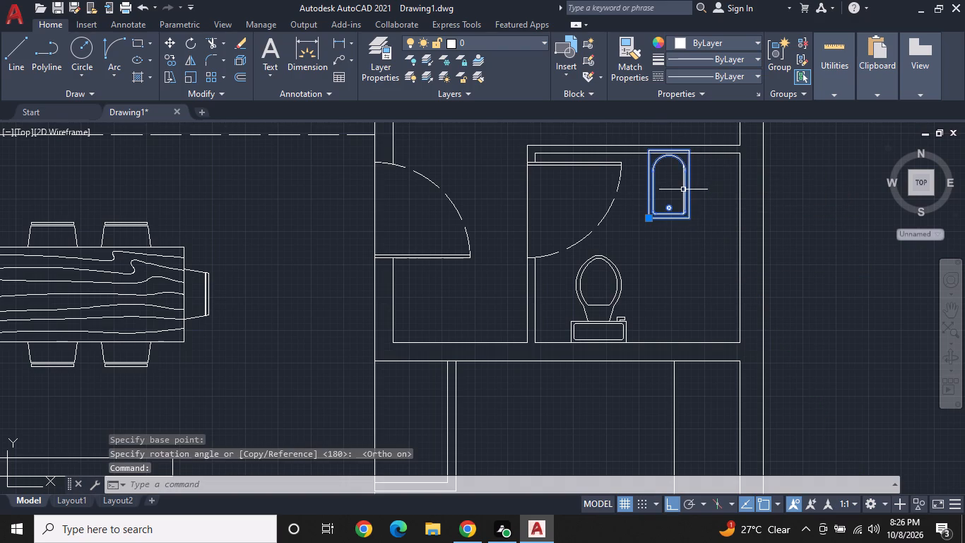
pyautogui.rightClick(683, 189)
pyautogui.click(744, 267)
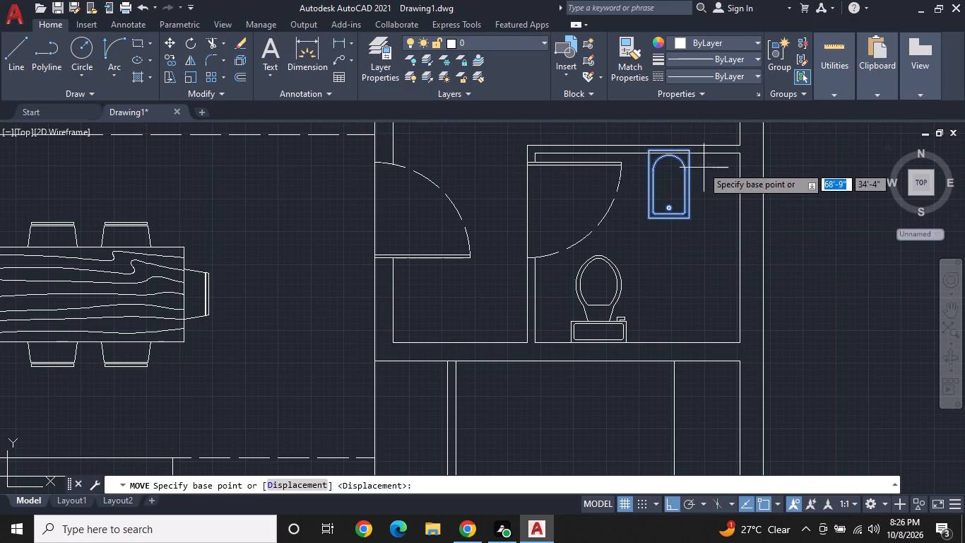
pyautogui.click(688, 150)
pyautogui.press('F8')
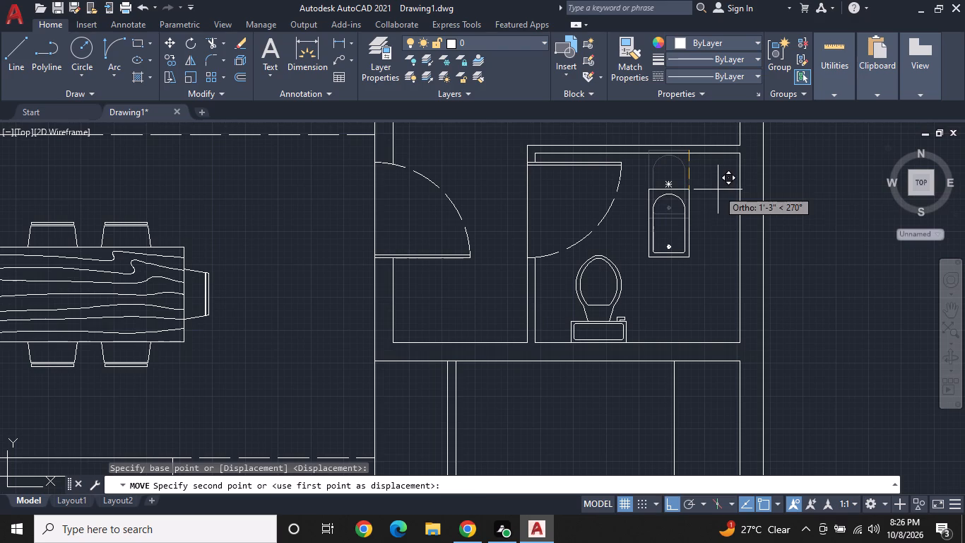
pyautogui.moveTo(717, 191); pyautogui.dragTo(717, 259, button='middle')
pyautogui.scroll(3, 724, 240)
pyautogui.click(755, 186)
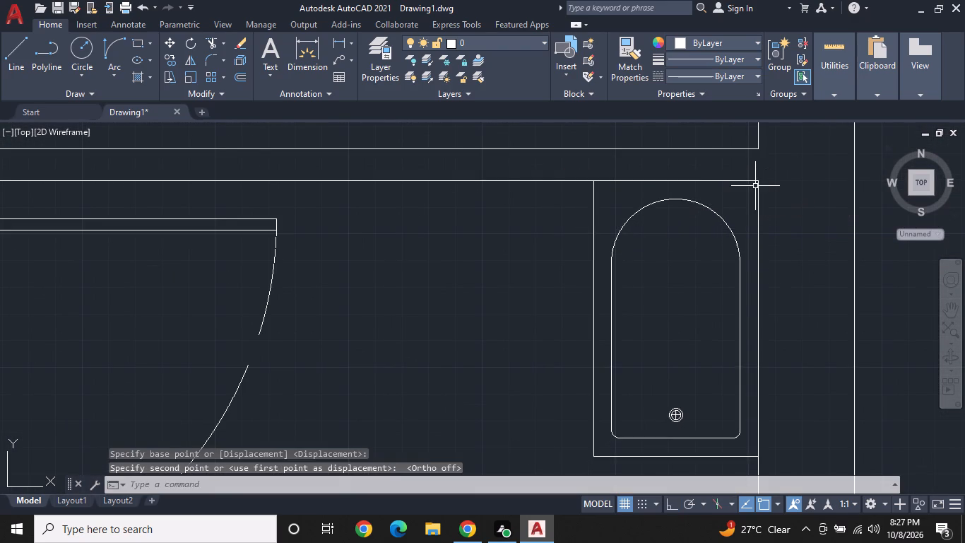
pyautogui.press('Escape')
# Scale the bathtub in the southern of the two west bathrooms to about half its size from its northwest corner.
pyautogui.scroll(-3, 735, 247)
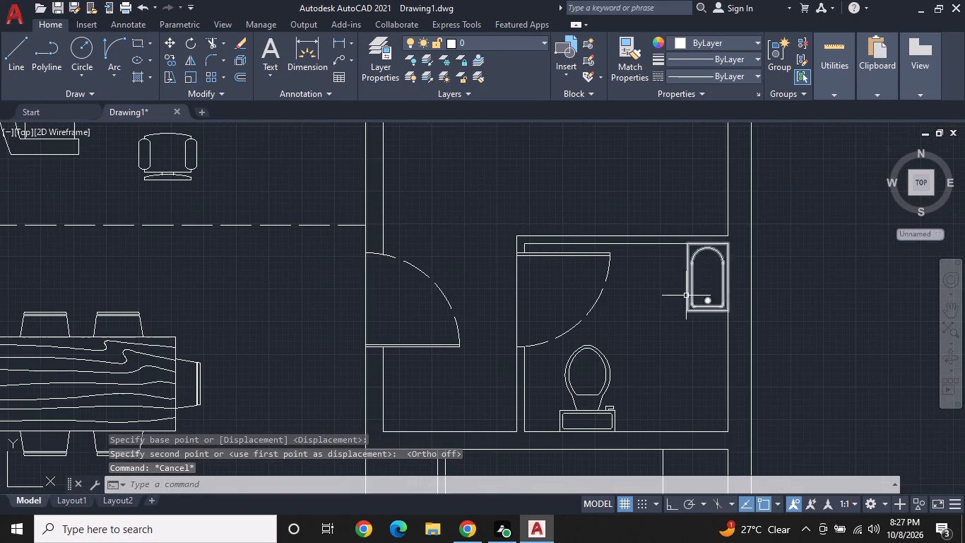
pyautogui.moveTo(698, 297); pyautogui.dragTo(815, 274, button='middle')
pyautogui.moveTo(485, 280); pyautogui.dragTo(815, 304, button='middle')
pyautogui.scroll(-1, 785, 296)
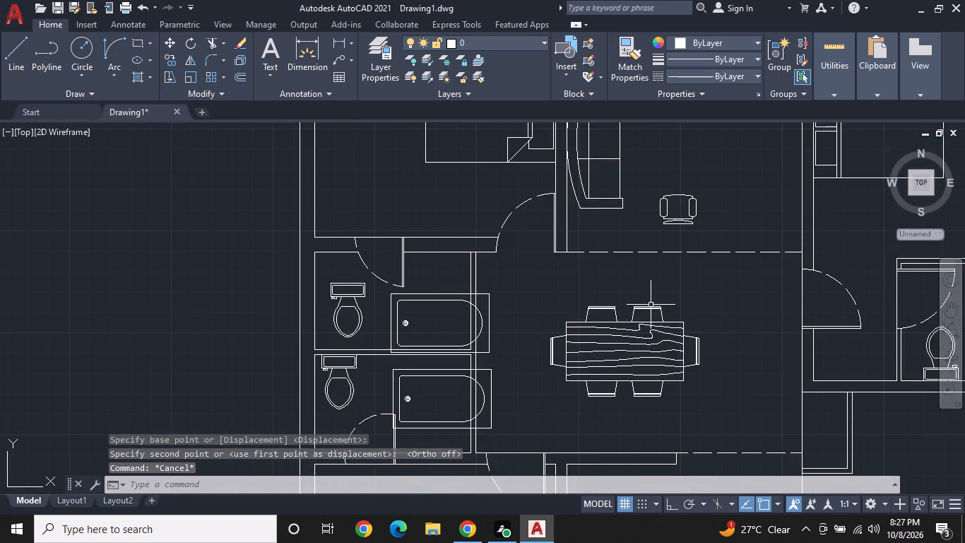
pyautogui.moveTo(627, 307); pyautogui.dragTo(839, 217, button='middle')
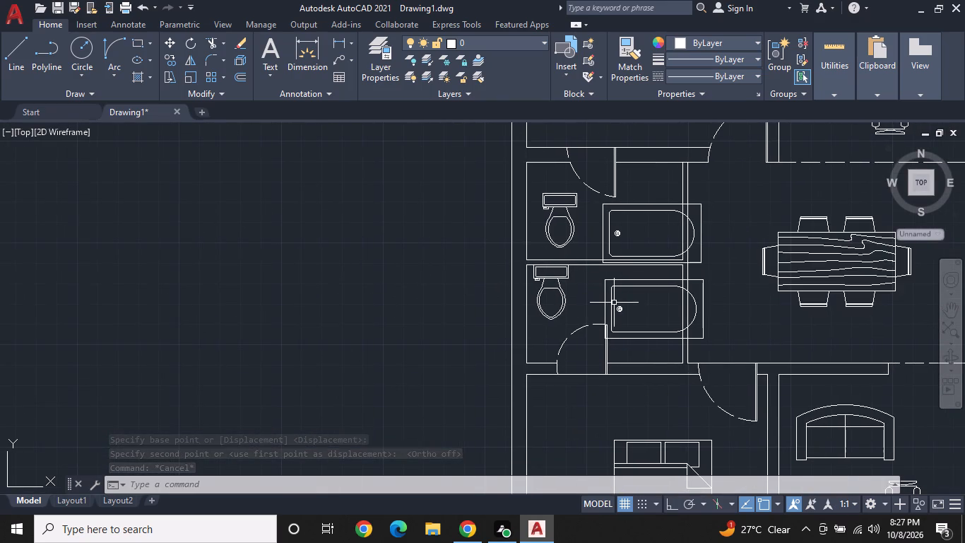
pyautogui.scroll(1, 614, 303)
pyautogui.click(610, 287)
pyautogui.rightClick(610, 287)
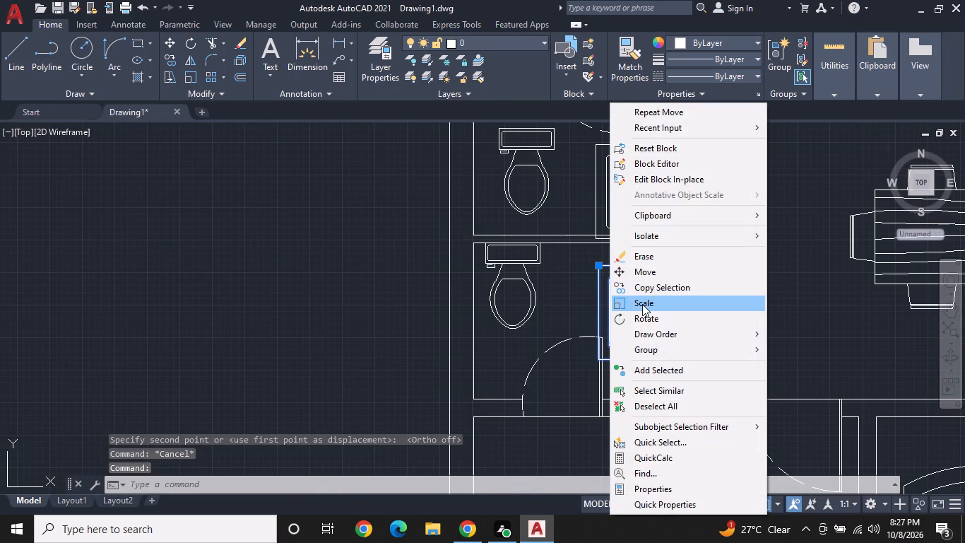
pyautogui.click(642, 304)
pyautogui.click(597, 267)
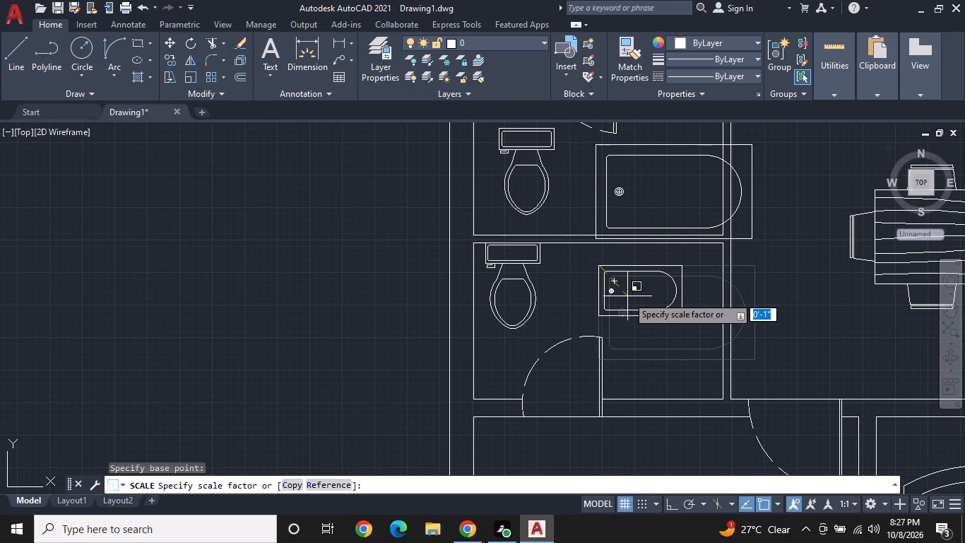
pyautogui.click(627, 296)
# Move the southern west bathroom's bathtub by its northwest corner onto the room's north wall, just east of the toilet.
pyautogui.click(630, 271)
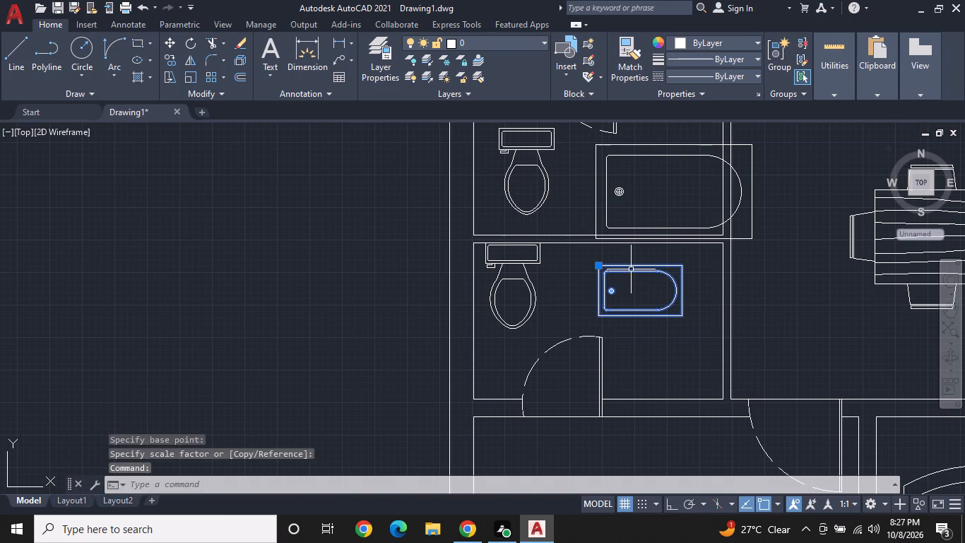
pyautogui.click(602, 266)
pyautogui.scroll(1, 560, 243)
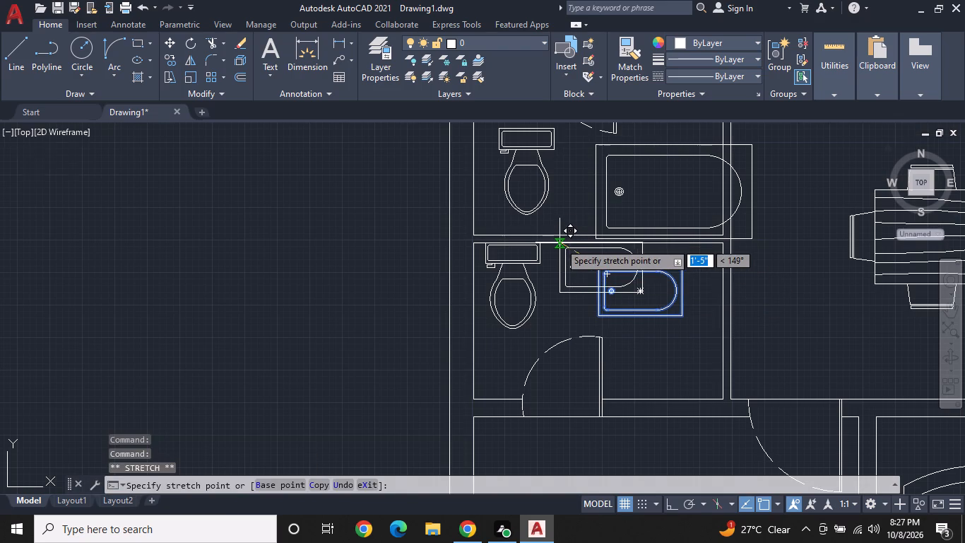
pyautogui.scroll(2, 560, 243)
pyautogui.click(564, 246)
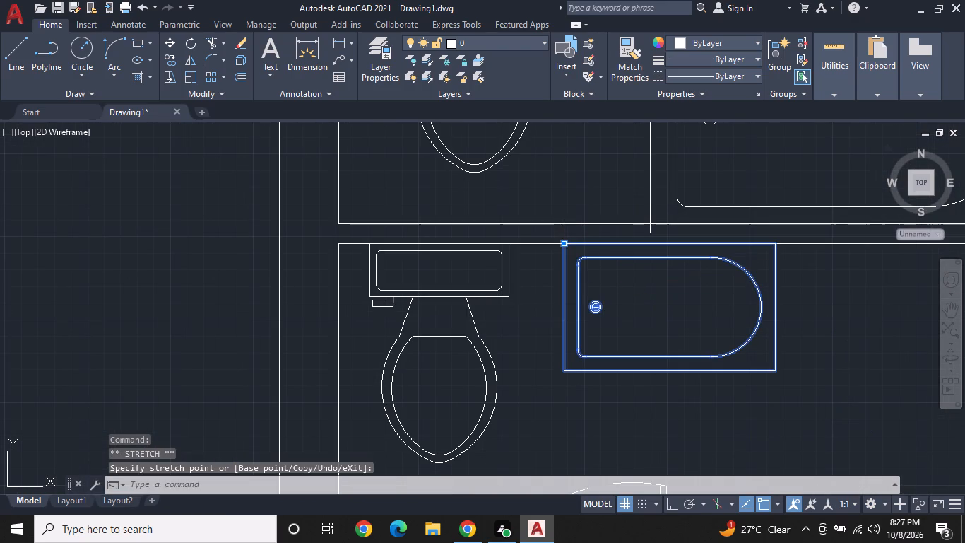
pyautogui.moveTo(584, 279); pyautogui.dragTo(609, 370, button='middle')
pyautogui.press('Escape')
# Scale the northern west bathroom's bathtub down to about 40% of its size from its northwest corner.
pyautogui.moveTo(663, 264); pyautogui.dragTo(545, 328, button='middle')
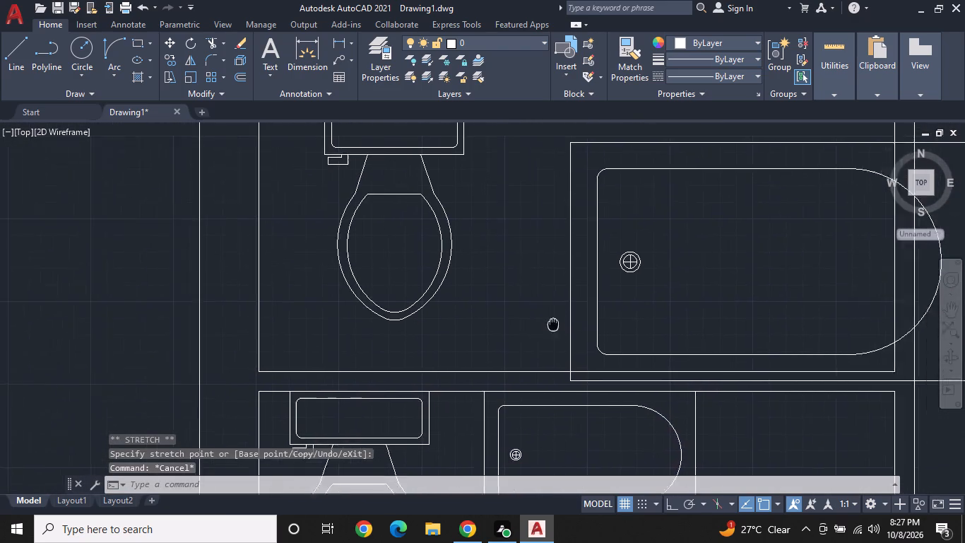
pyautogui.moveTo(545, 328); pyautogui.dragTo(538, 332, button='middle')
pyautogui.click(609, 271)
pyautogui.rightClick(608, 271)
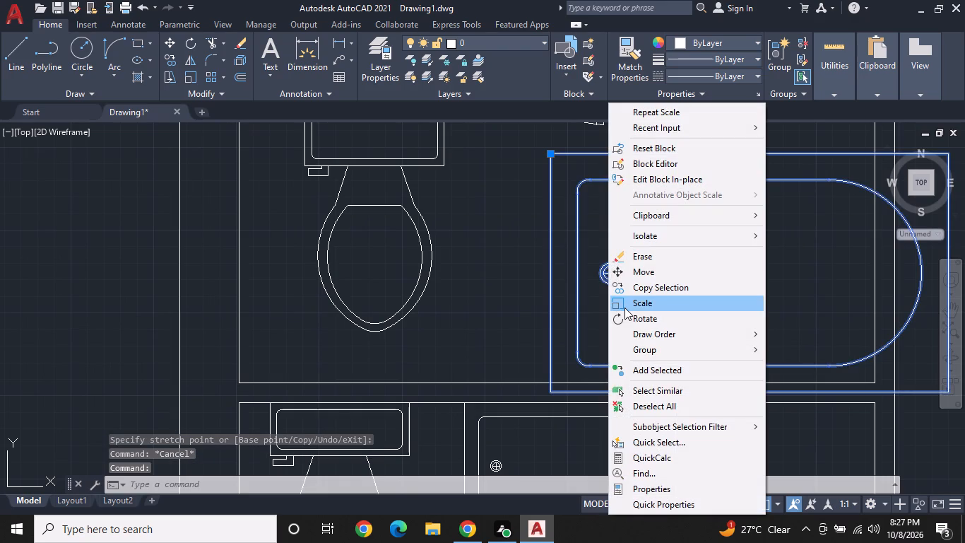
pyautogui.click(635, 302)
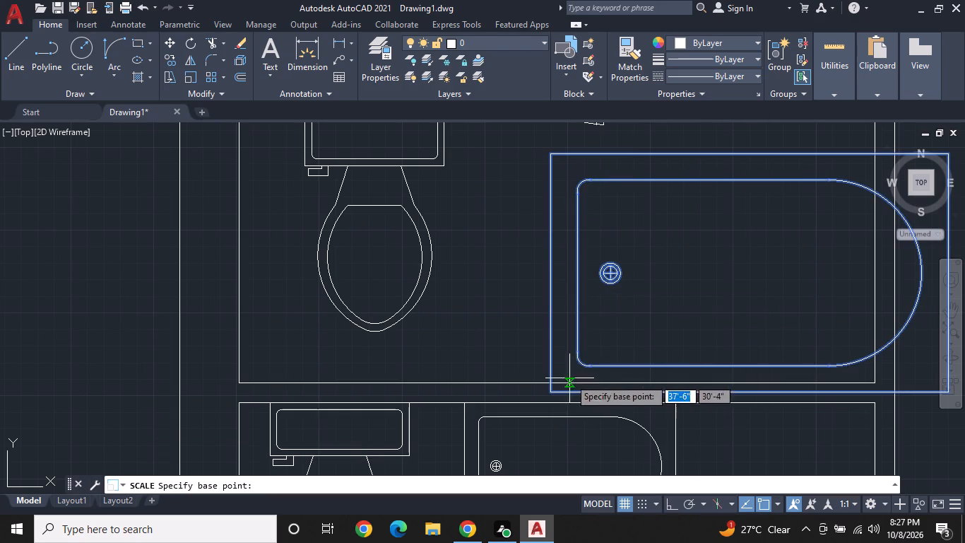
pyautogui.click(547, 156)
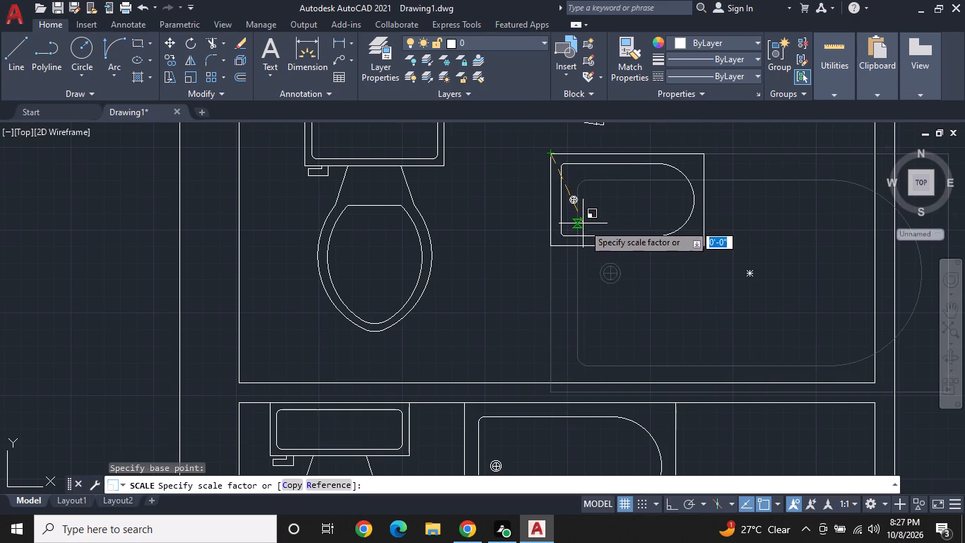
pyautogui.click(584, 227)
# Move the northern west bathroom's bathtub by its southwest corner onto the room's south wall, aligned with the other tub's west edge.
pyautogui.click(582, 239)
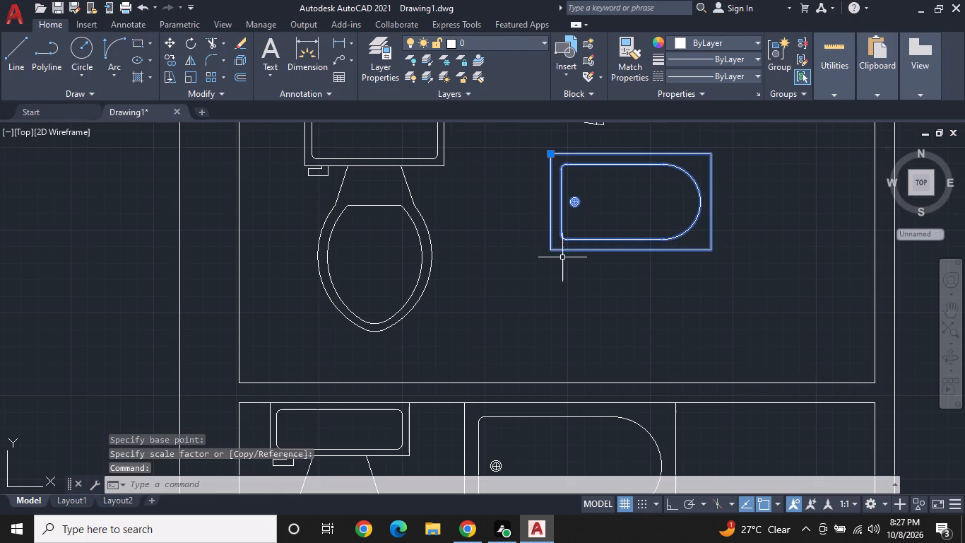
pyautogui.rightClick(552, 260)
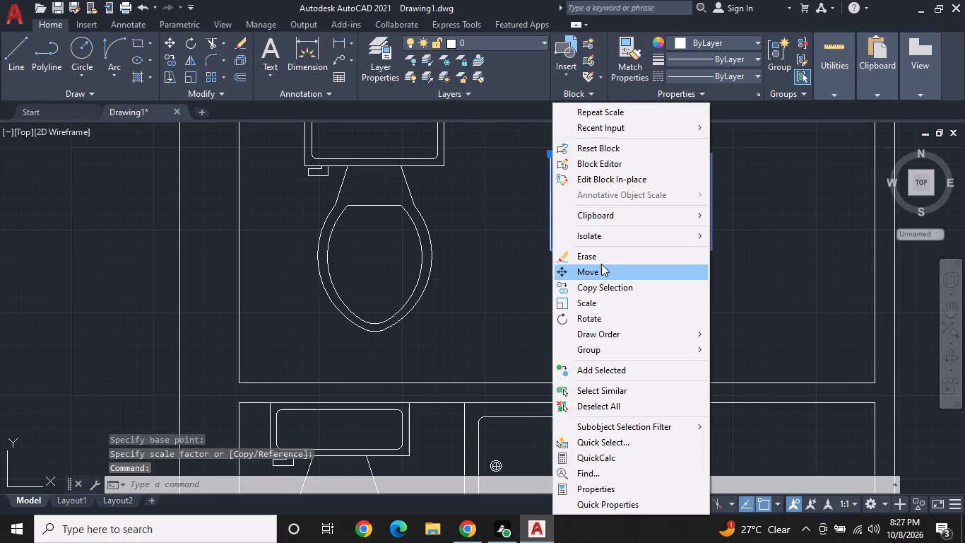
pyautogui.click(602, 272)
pyautogui.click(545, 250)
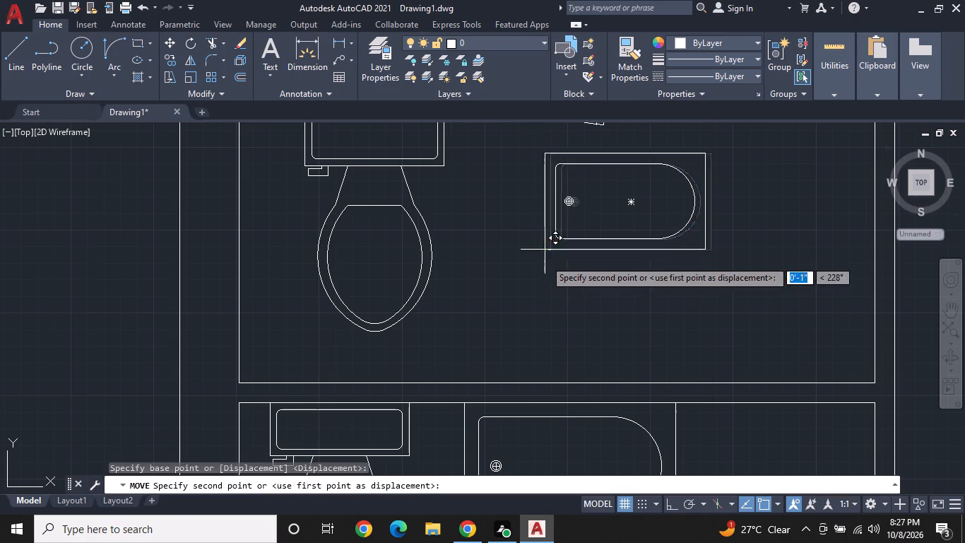
pyautogui.click(465, 382)
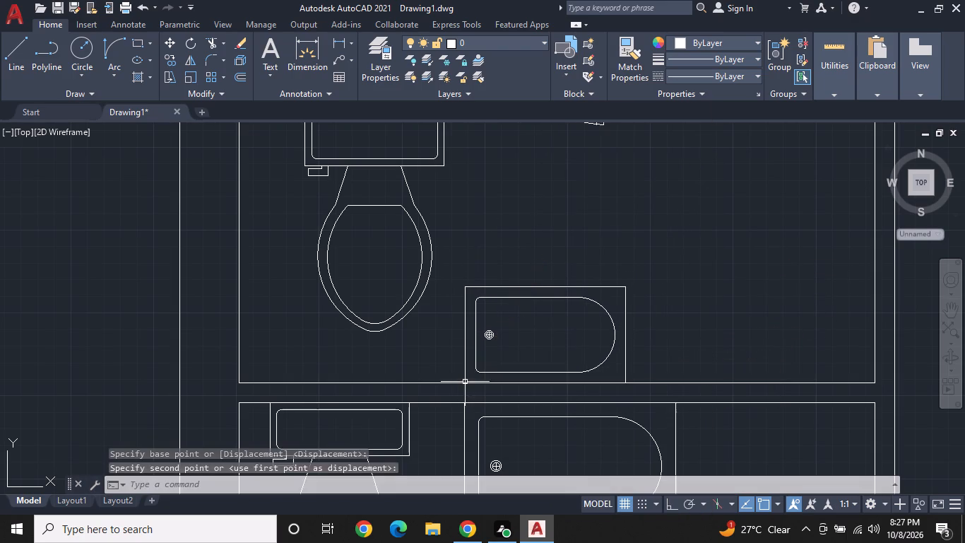
pyautogui.press('Escape')
# Rotate the southwest bedroom's bed 180° about its northeast corner.
pyautogui.scroll(-2, 596, 303)
pyautogui.moveTo(645, 311); pyautogui.dragTo(563, 348, button='middle')
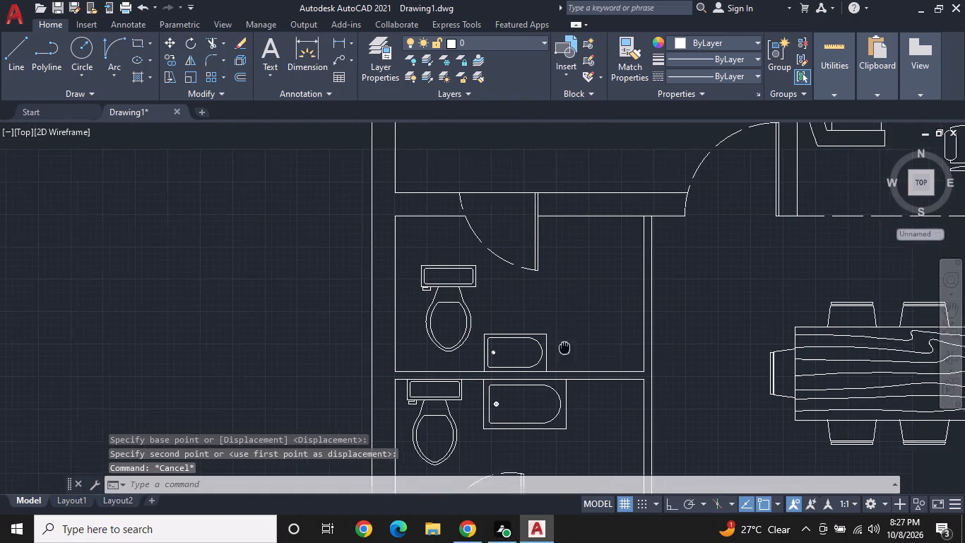
pyautogui.moveTo(563, 348); pyautogui.dragTo(519, 292, button='middle')
pyautogui.scroll(-2, 519, 287)
pyautogui.moveTo(589, 361); pyautogui.dragTo(591, 252, button='middle')
pyautogui.scroll(1, 552, 316)
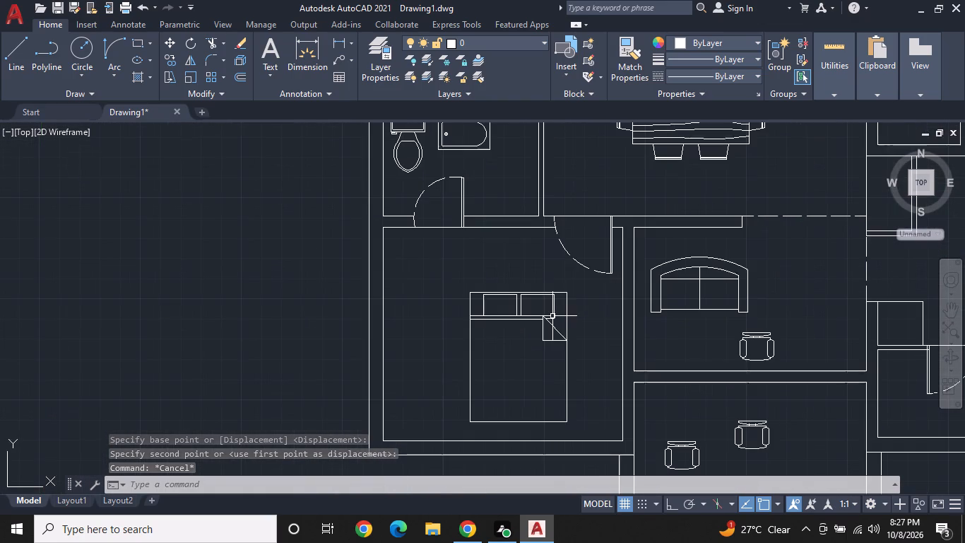
pyautogui.scroll(-1, 553, 292)
pyautogui.moveTo(555, 334); pyautogui.dragTo(555, 300, button='middle')
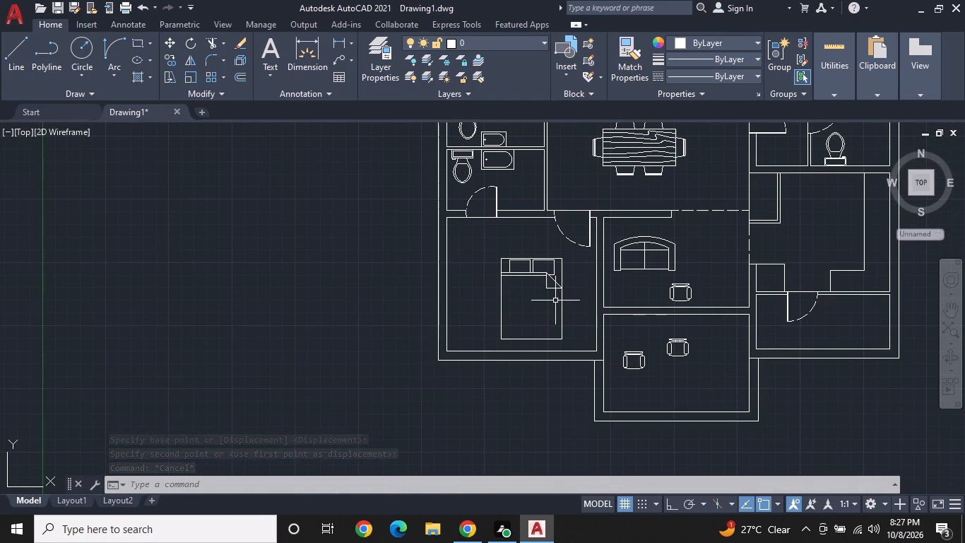
pyautogui.click(535, 271)
pyautogui.rightClick(535, 271)
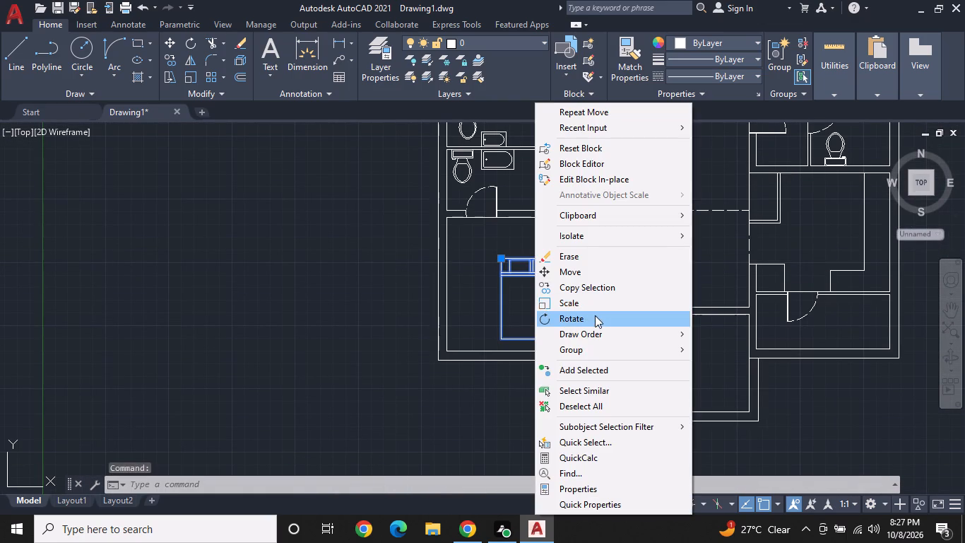
pyautogui.click(595, 320)
pyautogui.click(562, 255)
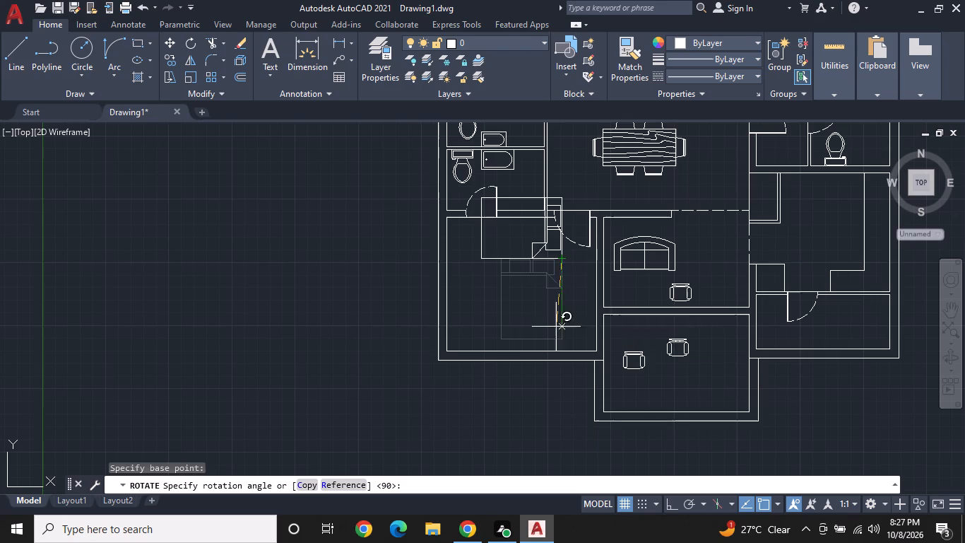
pyautogui.press('F8')
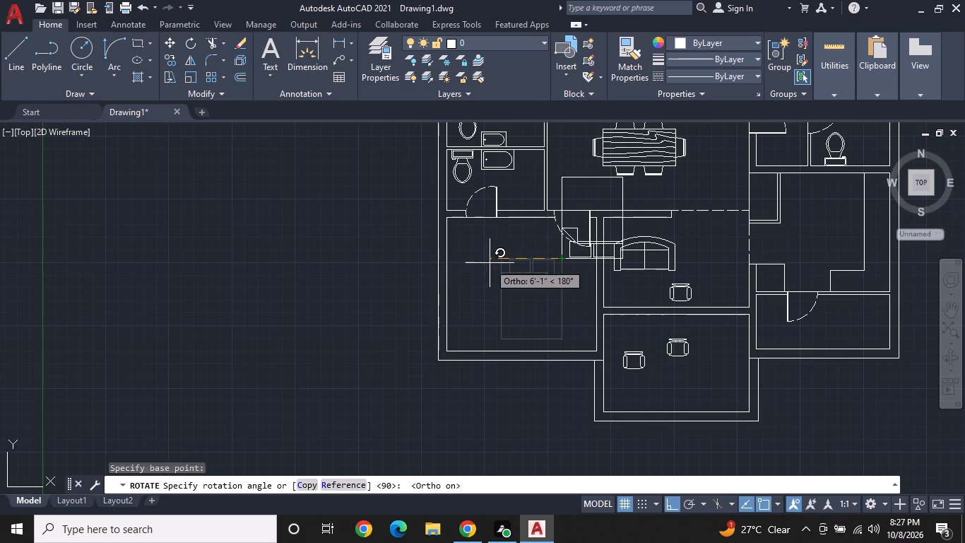
pyautogui.click(499, 250)
# Move the rotated bed into the southwest bedroom so its headboard rests against the inner face of the south wall.
pyautogui.click(577, 257)
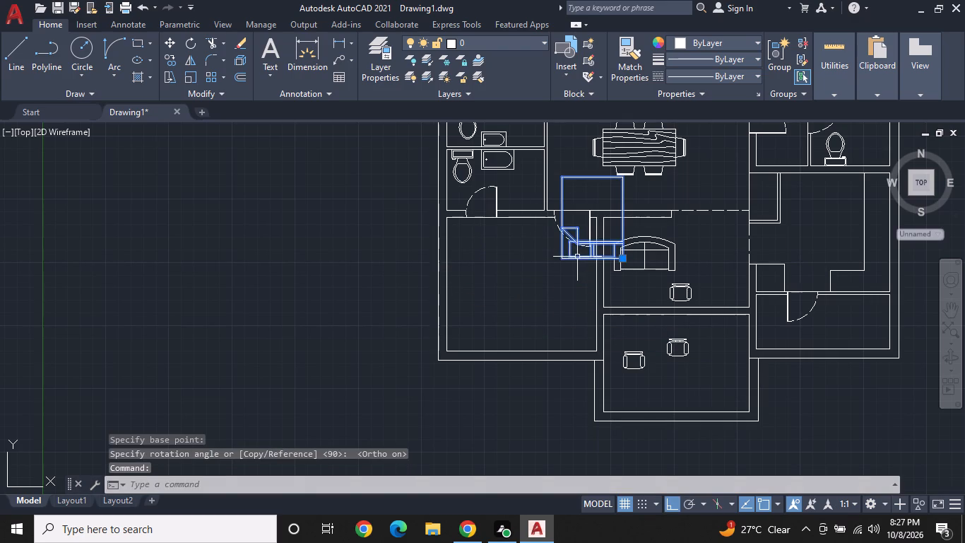
pyautogui.click(622, 260)
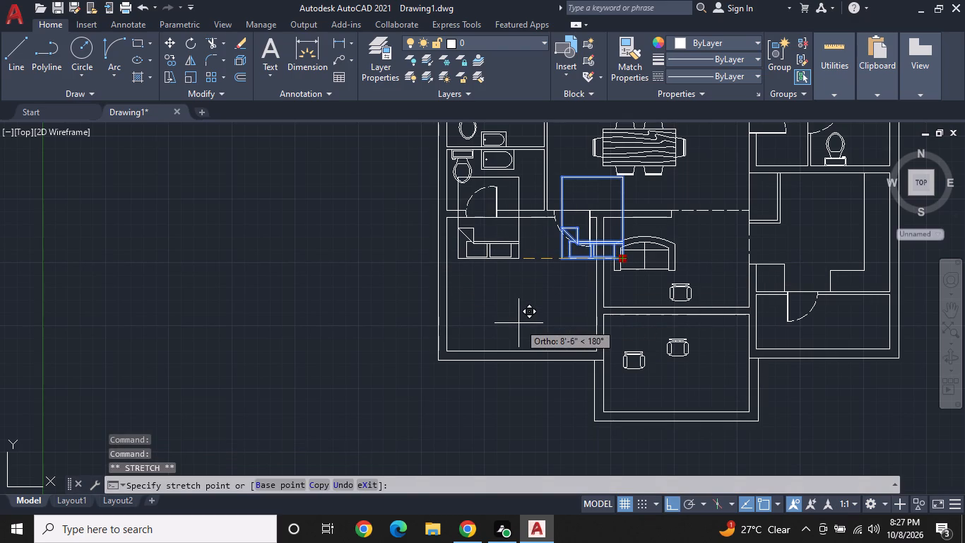
pyautogui.press('F8')
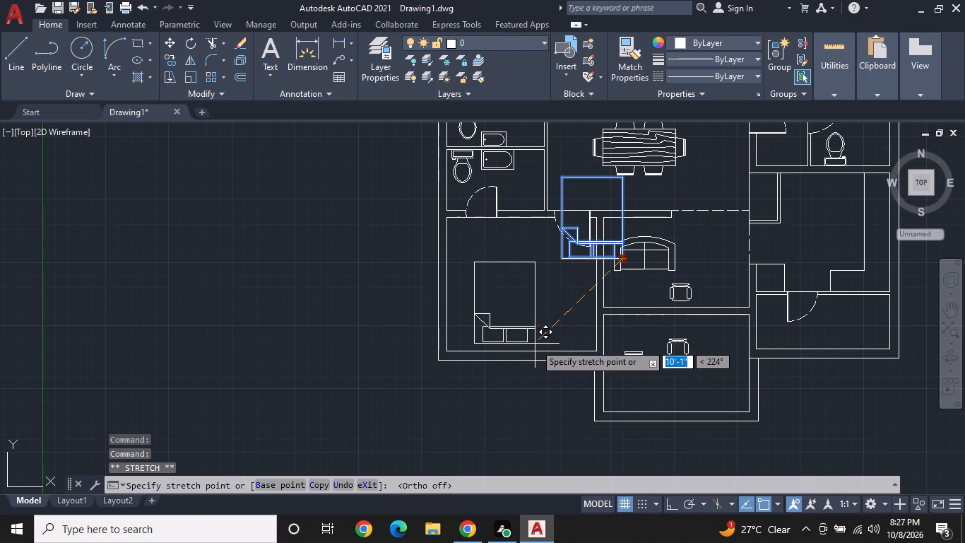
pyautogui.scroll(2, 535, 344)
pyautogui.click(535, 359)
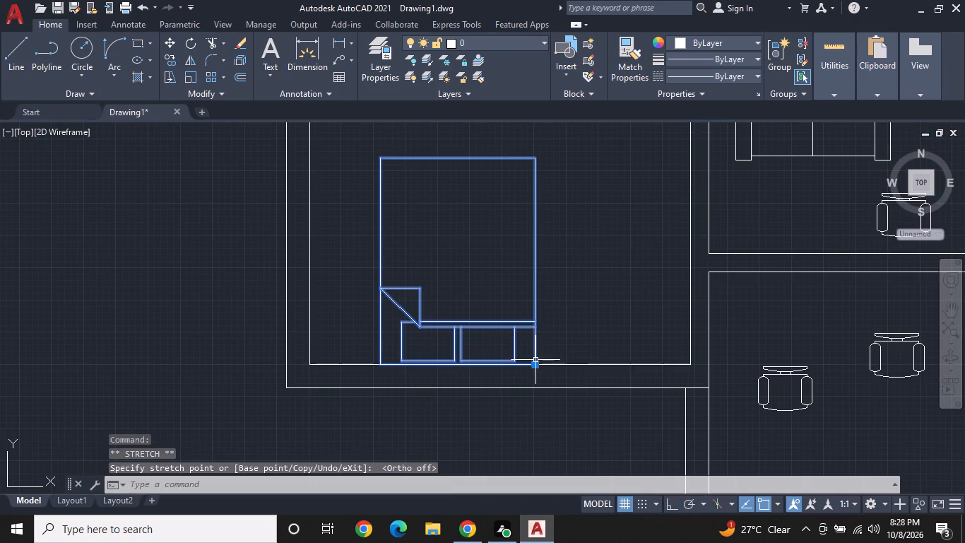
pyautogui.press('Escape')
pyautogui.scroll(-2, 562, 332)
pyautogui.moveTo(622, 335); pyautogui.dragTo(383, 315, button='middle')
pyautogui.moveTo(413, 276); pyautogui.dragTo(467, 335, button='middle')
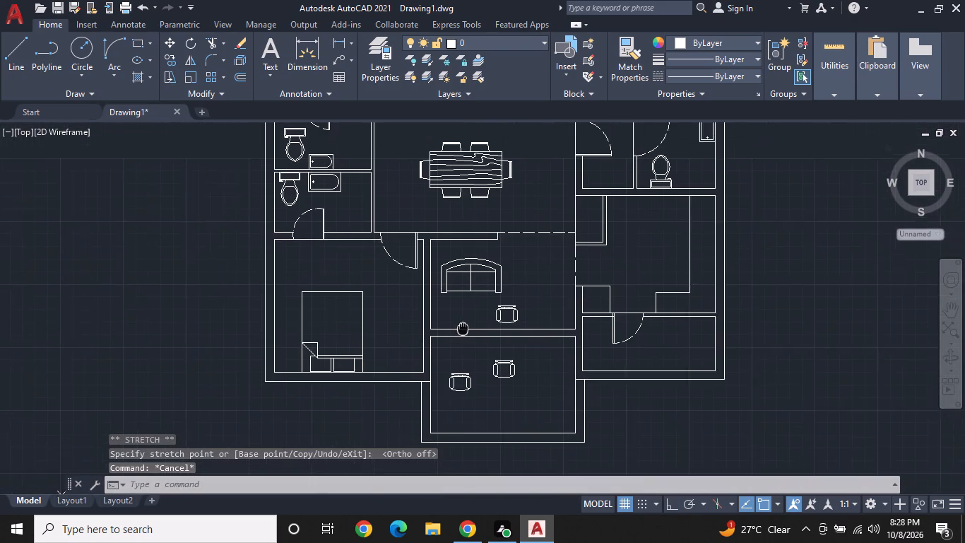
# Rotate the living room's sofa 90° about the southwest corner of its western armrest.
pyautogui.moveTo(467, 335); pyautogui.dragTo(471, 341, button='middle')
pyautogui.click(482, 303)
pyautogui.rightClick(482, 303)
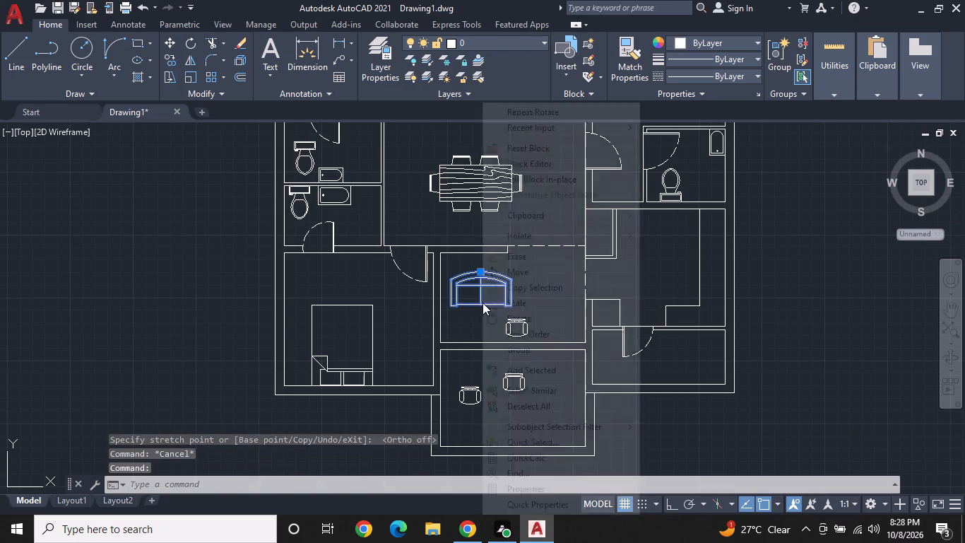
pyautogui.click(504, 315)
pyautogui.scroll(1, 486, 303)
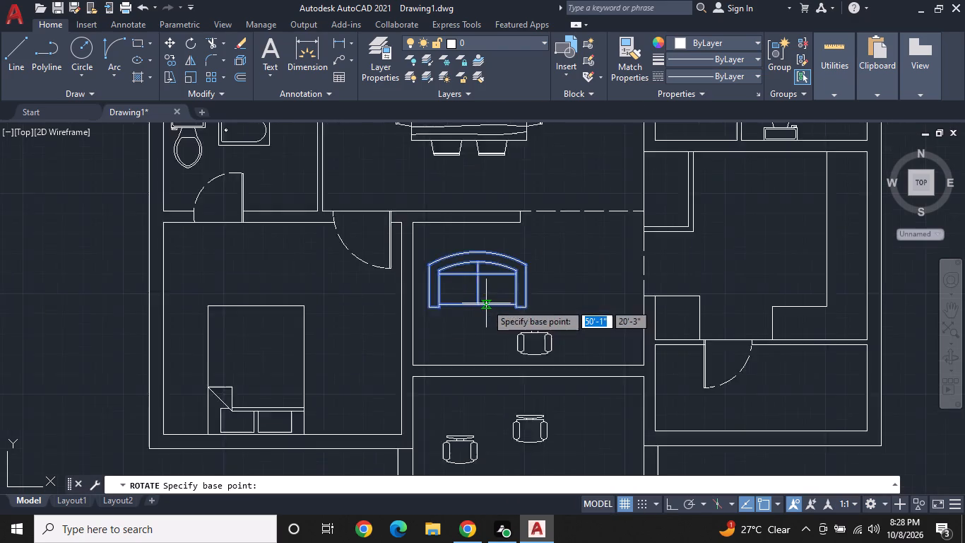
pyautogui.scroll(1, 486, 303)
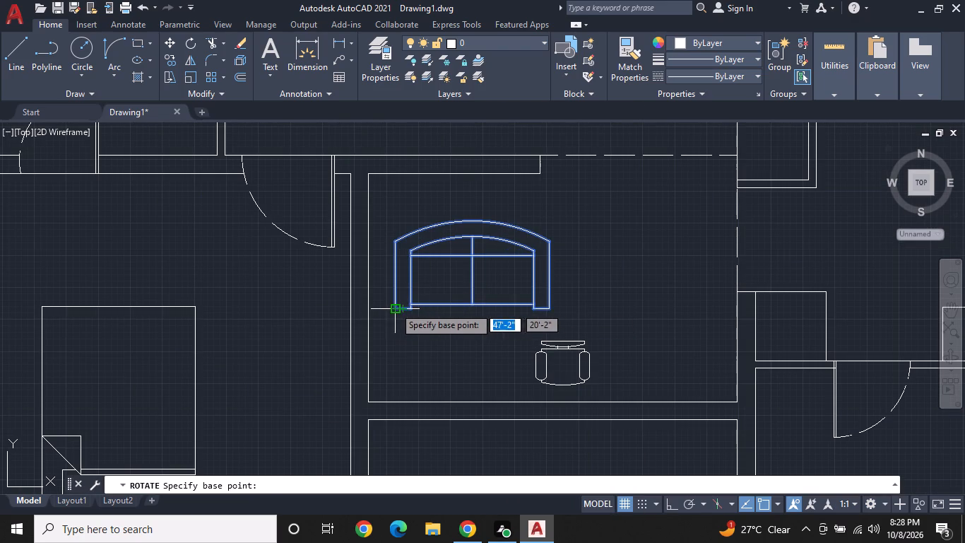
pyautogui.click(394, 305)
pyautogui.press('F8')
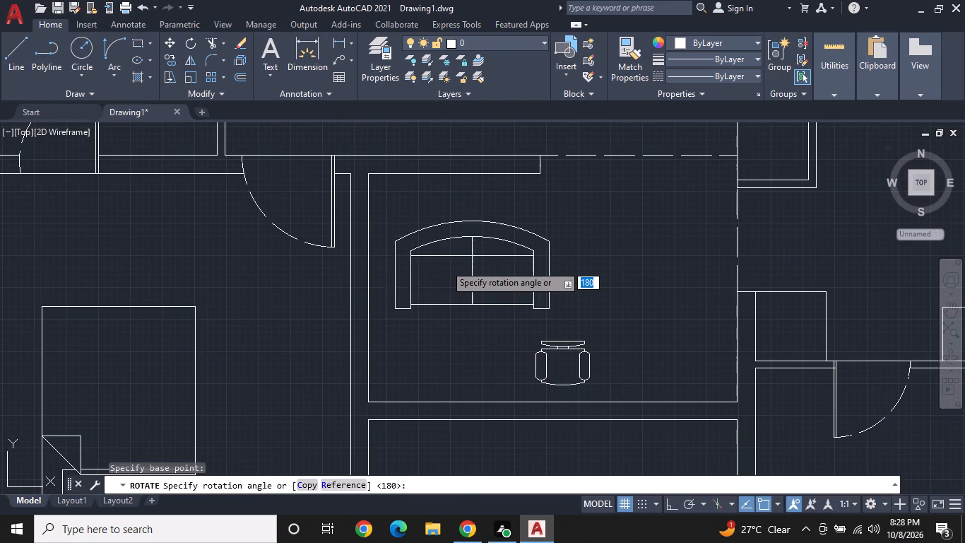
pyautogui.click(386, 220)
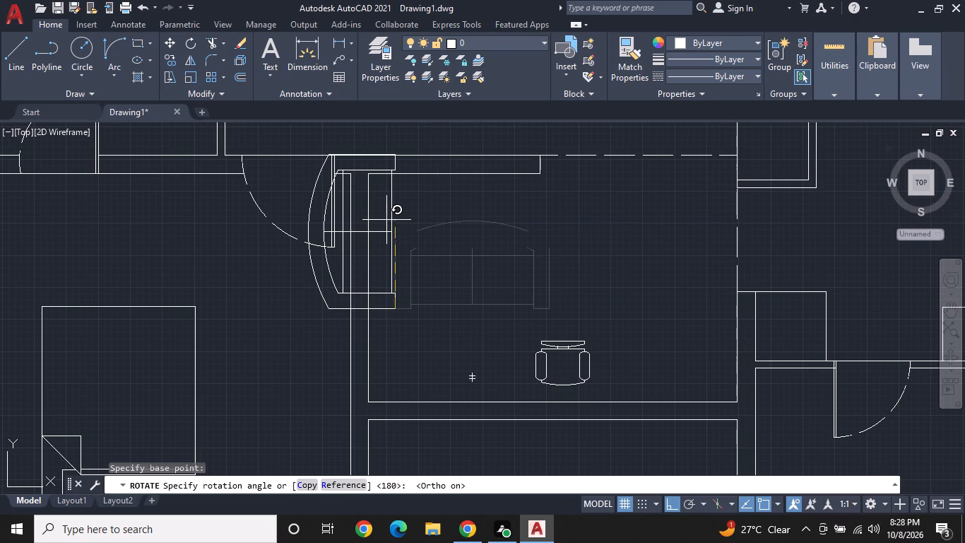
# Move the rotated sofa into the living room's northwest corner with its curved back against the inner west wall.
pyautogui.click(387, 230)
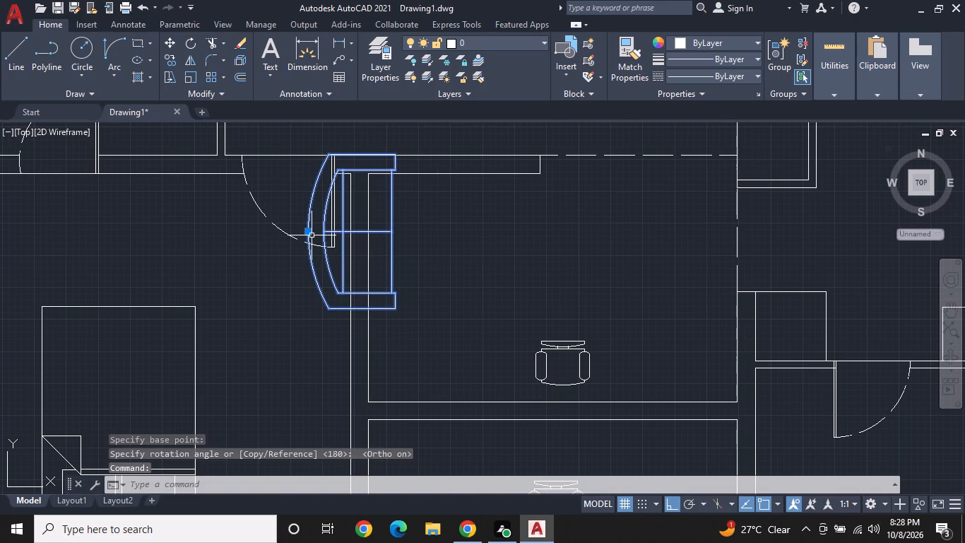
pyautogui.click(309, 235)
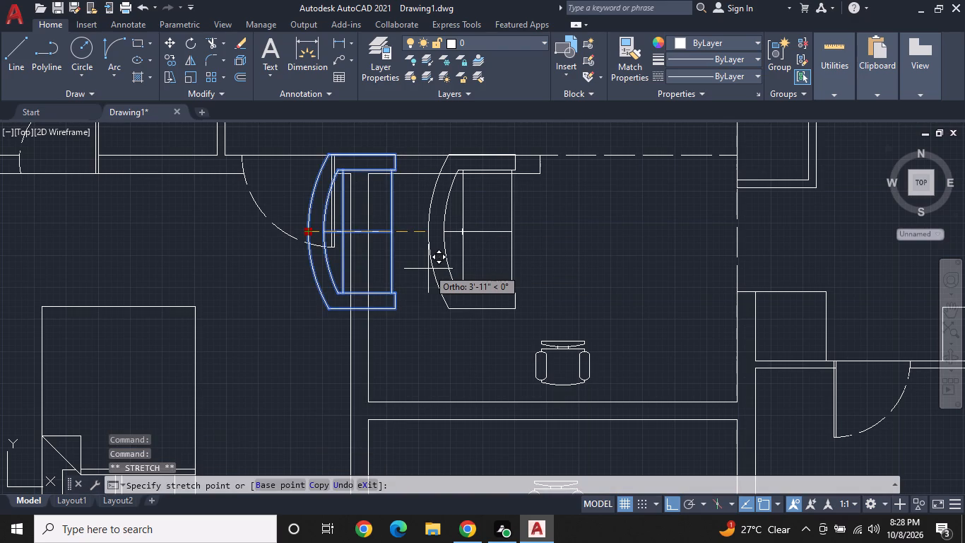
pyautogui.press('F8')
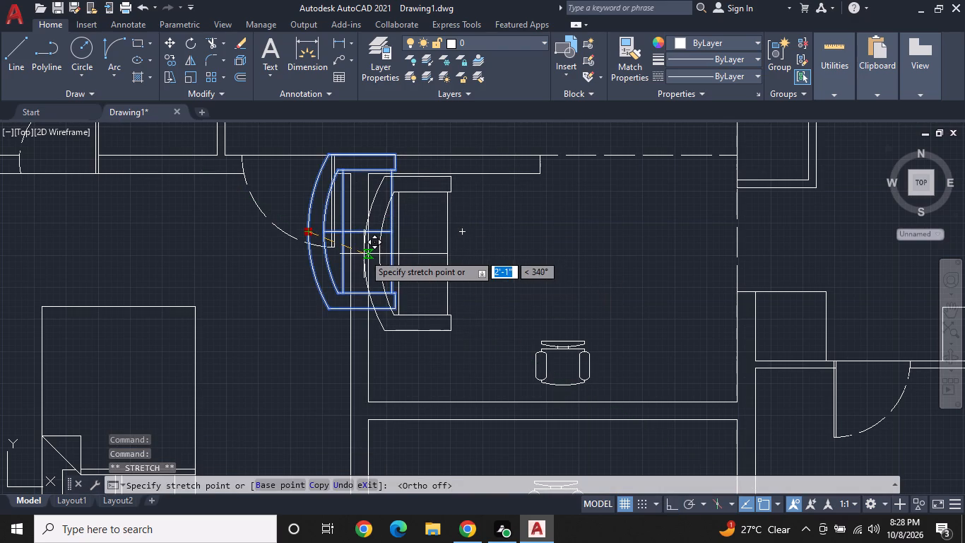
pyautogui.click(364, 253)
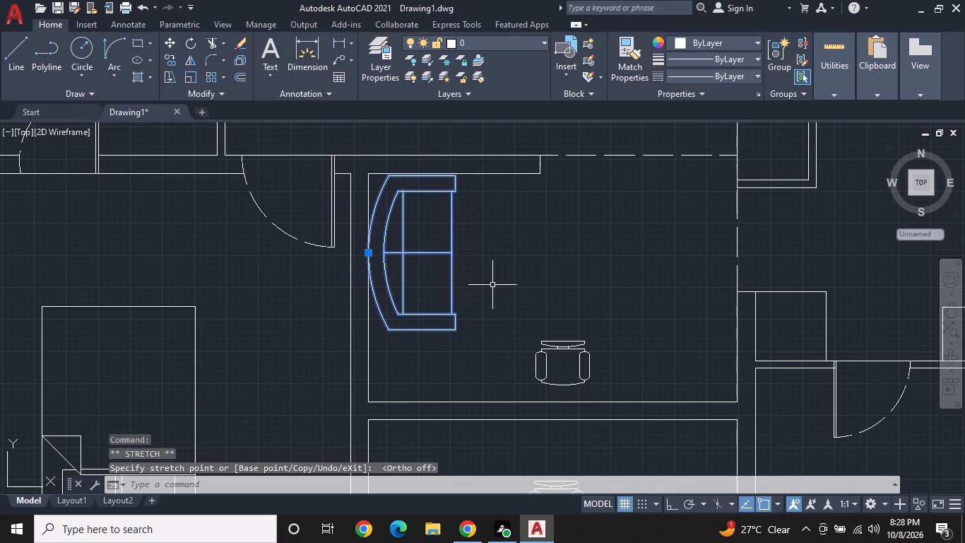
pyautogui.press('Escape')
# Rotate the living room's armchair 180° about the northeast end of its backrest.
pyautogui.click(551, 349)
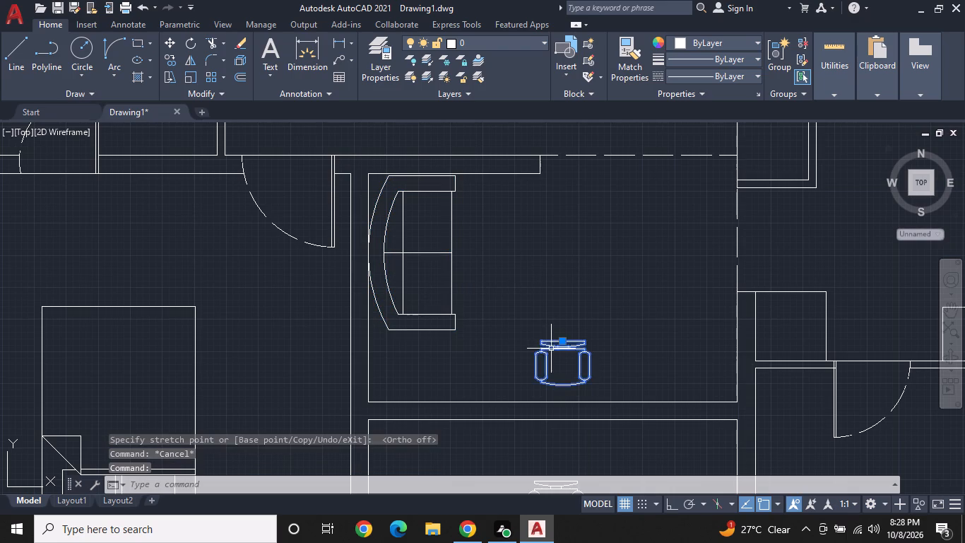
pyautogui.rightClick(555, 340)
pyautogui.click(590, 323)
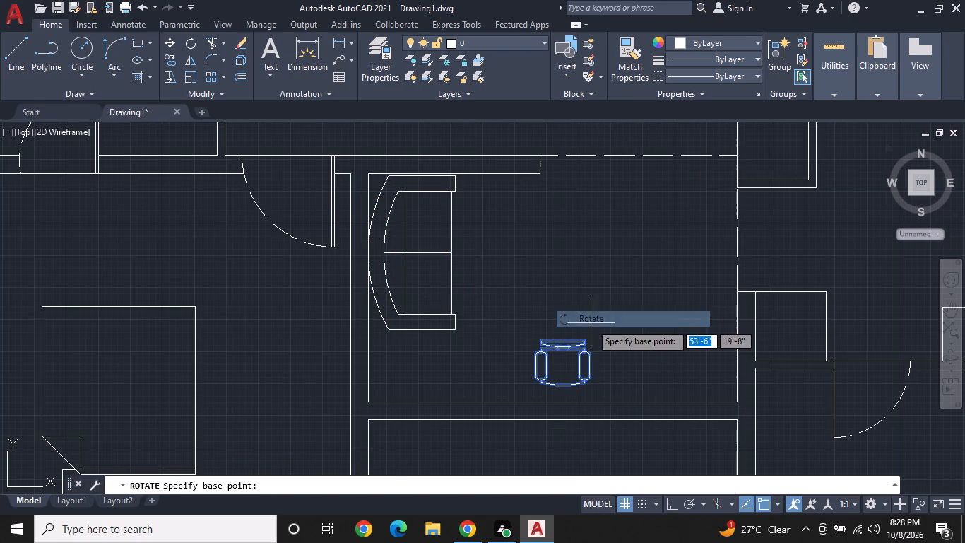
pyautogui.click(584, 342)
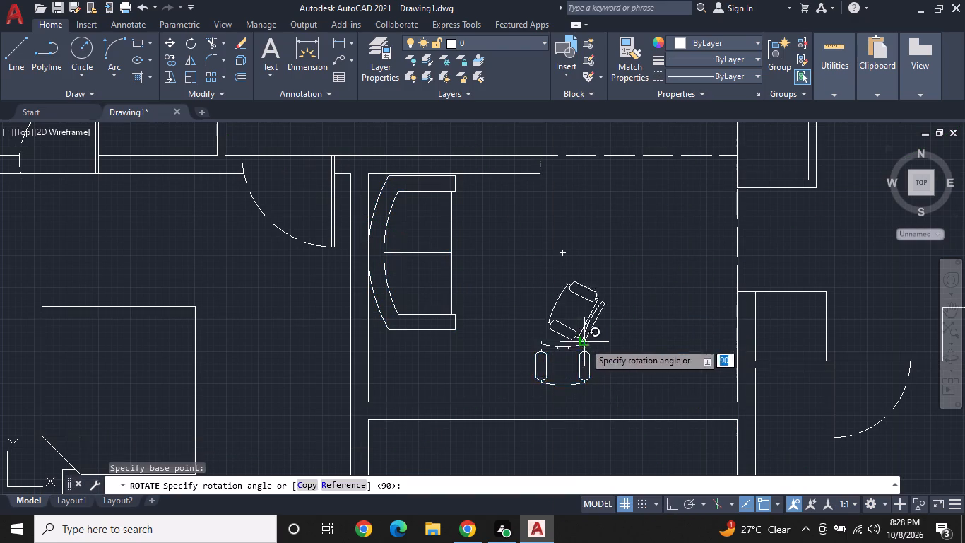
pyautogui.press('F8')
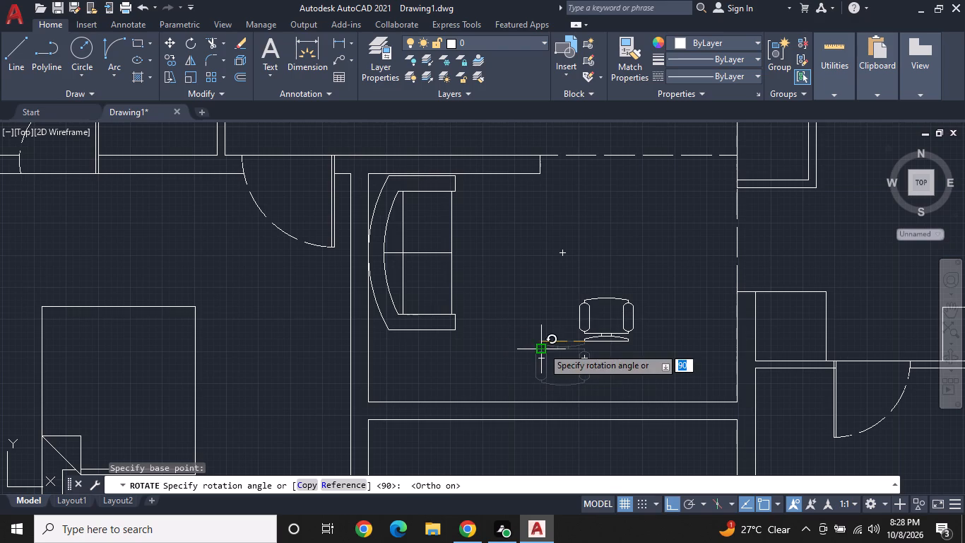
pyautogui.click(555, 340)
# Move the rotated armchair southeast of the sofa, with its backrest just inside the living room's south wall.
pyautogui.click(598, 339)
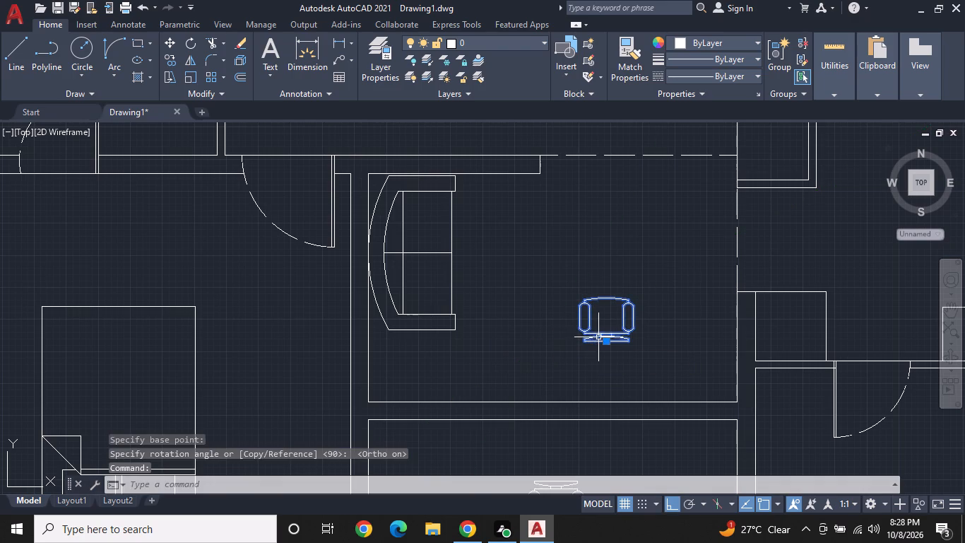
pyautogui.click(606, 344)
pyautogui.press('F8')
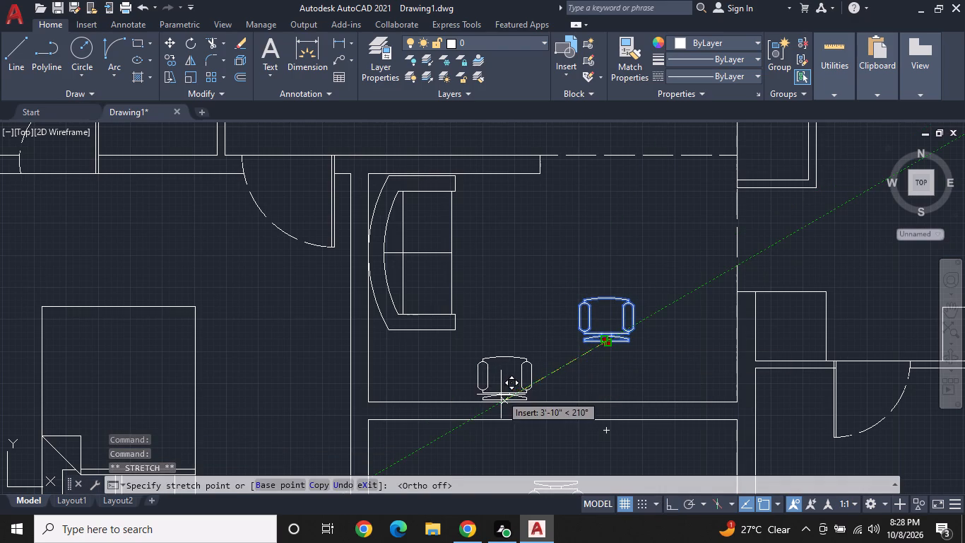
pyautogui.click(500, 395)
pyautogui.press('Escape')
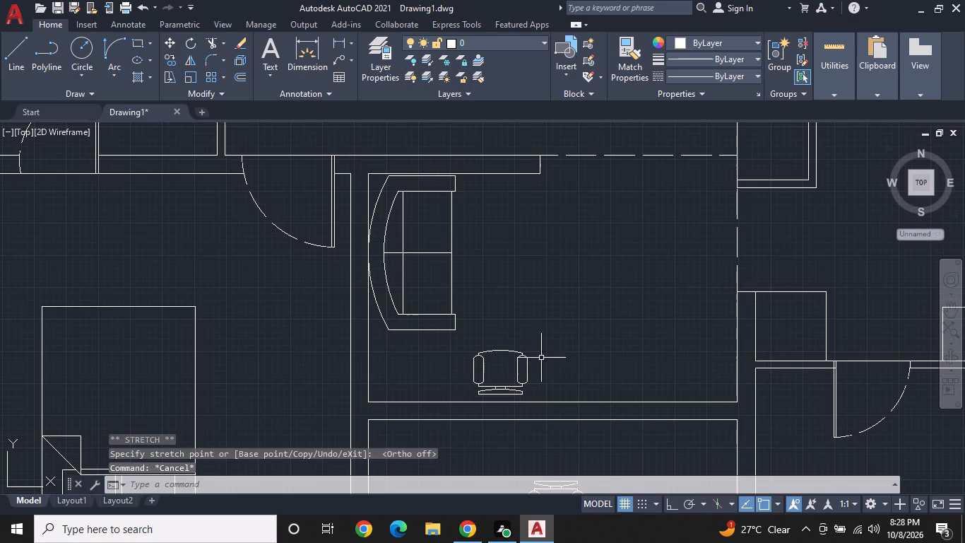
# Scale the eastern chair in the southern central room up to about 125% from its backrest's northeast end.
pyautogui.moveTo(558, 310); pyautogui.dragTo(417, 339, button='middle')
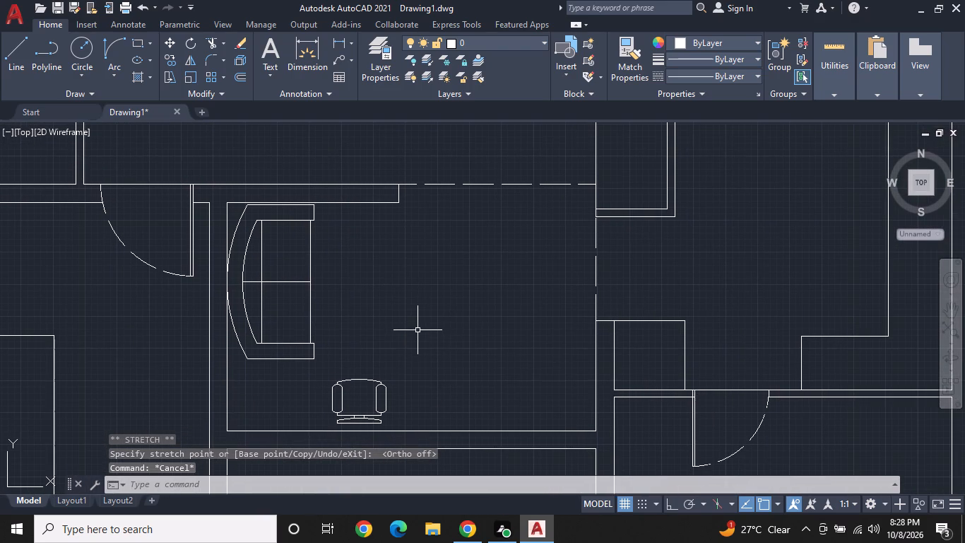
pyautogui.scroll(-1, 444, 357)
pyautogui.moveTo(446, 363); pyautogui.dragTo(490, 271, button='middle')
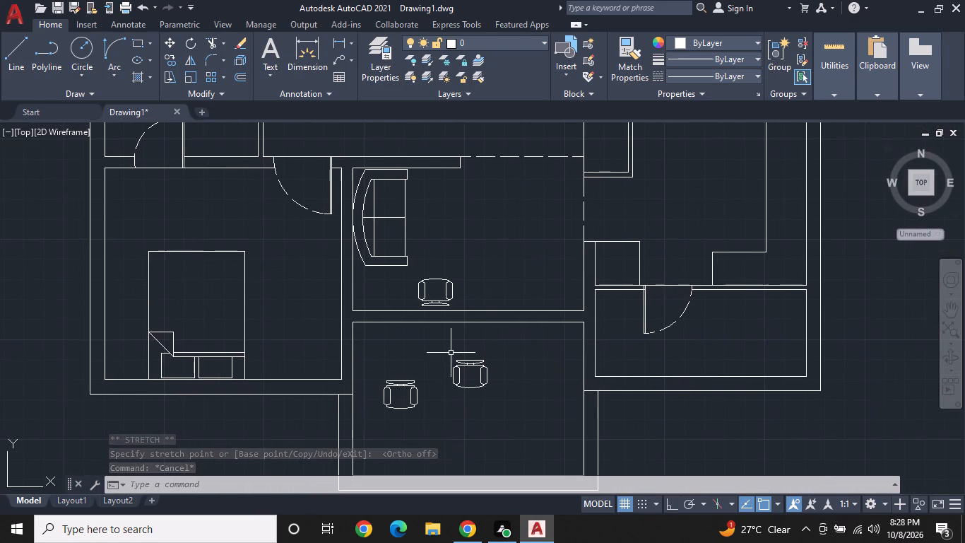
pyautogui.moveTo(455, 322); pyautogui.dragTo(473, 274, button='middle')
pyautogui.click(487, 320)
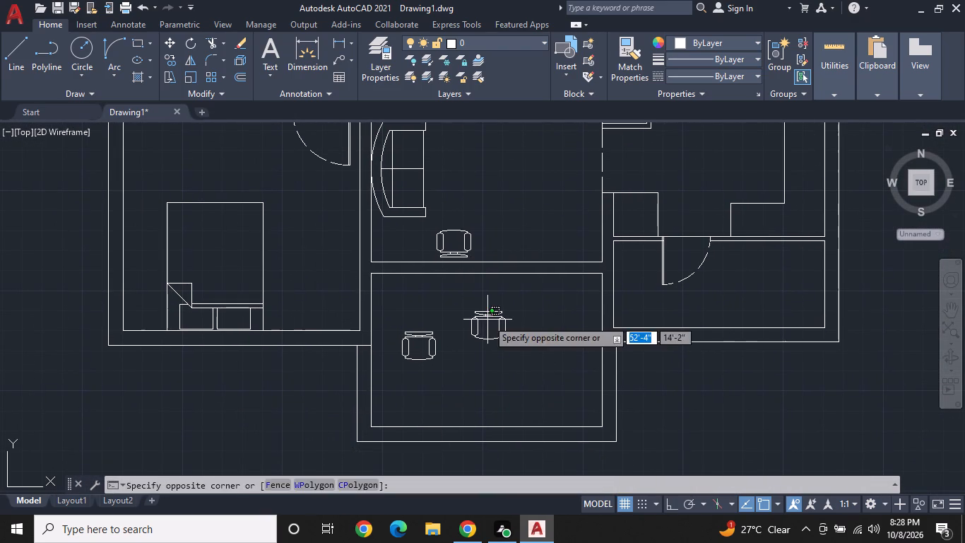
pyautogui.click(490, 311)
pyautogui.click(492, 320)
pyautogui.click(497, 314)
pyautogui.click(496, 320)
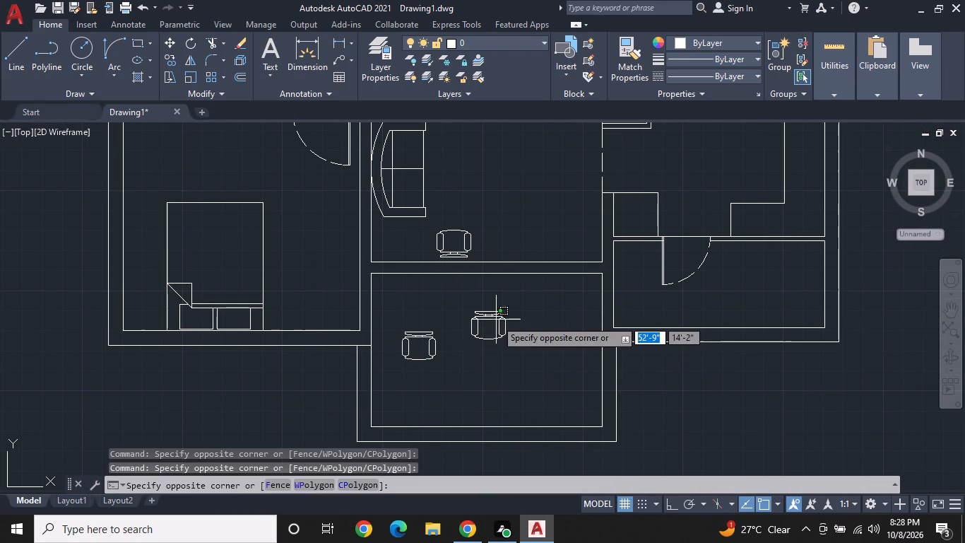
pyautogui.click(498, 315)
pyautogui.click(492, 315)
pyautogui.rightClick(491, 315)
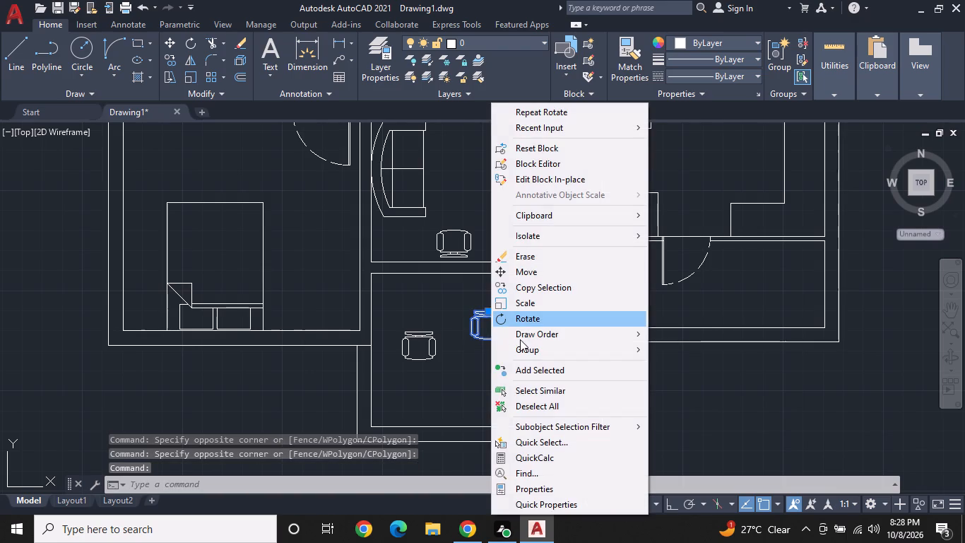
pyautogui.click(536, 303)
pyautogui.scroll(1, 514, 312)
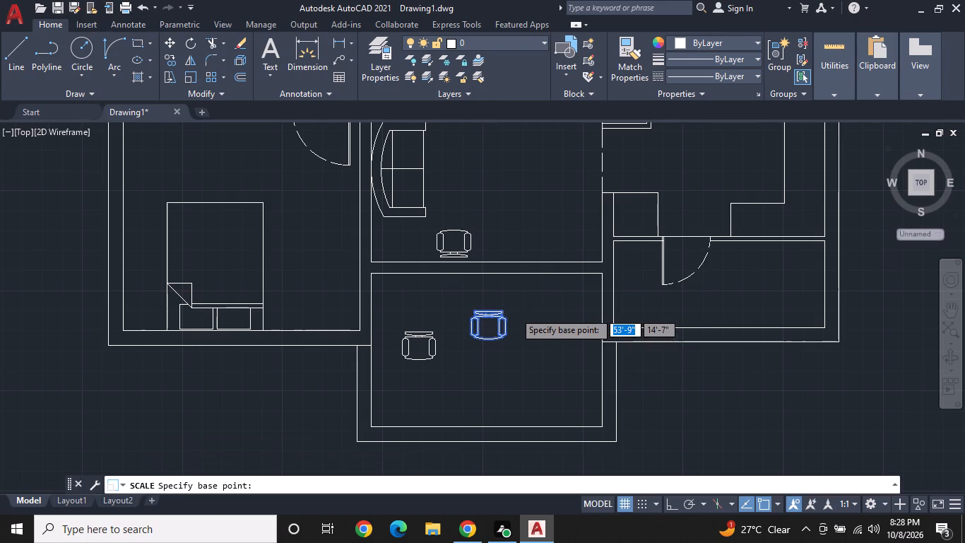
pyautogui.click(494, 313)
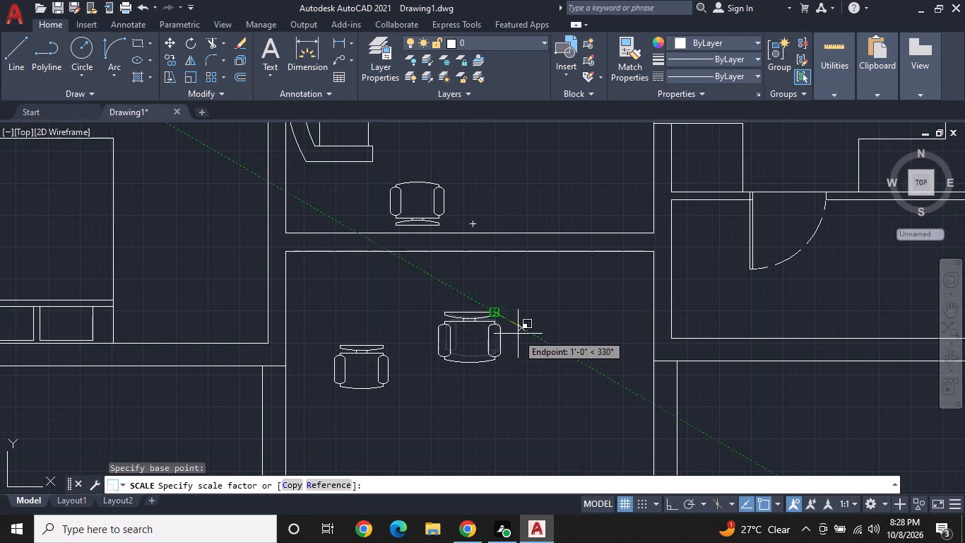
pyautogui.click(521, 335)
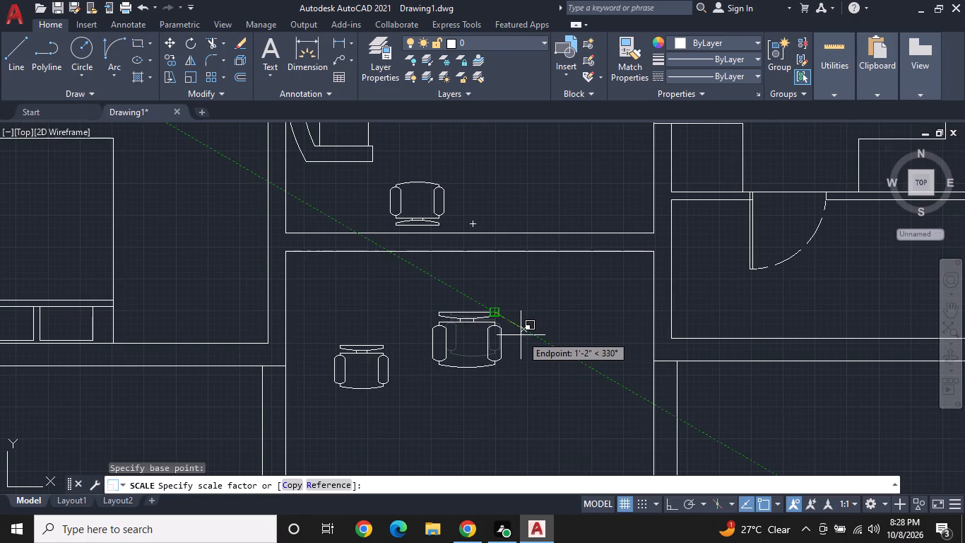
# Rotate the enlarged eastern chair to about 305° around the northeast end of its backrest.
pyautogui.click(475, 322)
pyautogui.rightClick(475, 322)
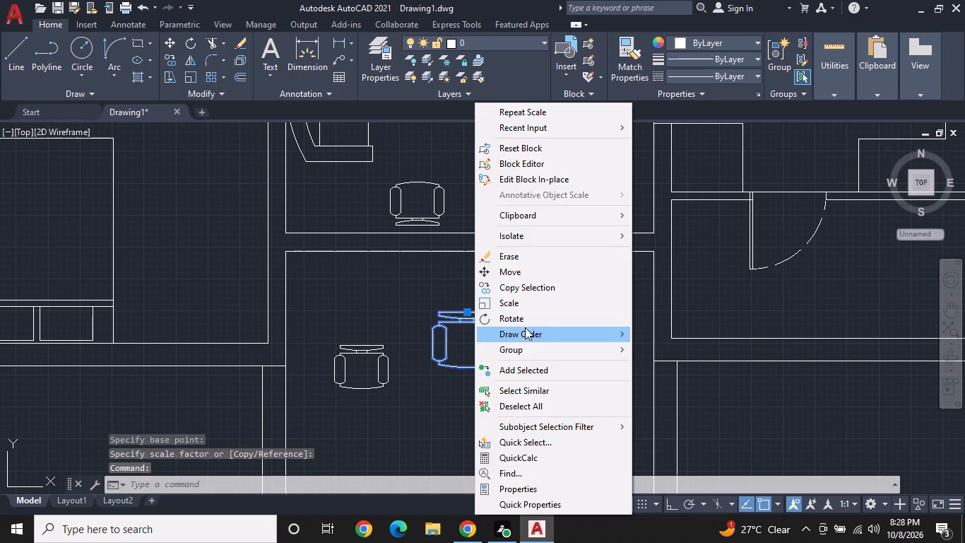
pyautogui.click(526, 320)
pyautogui.click(497, 314)
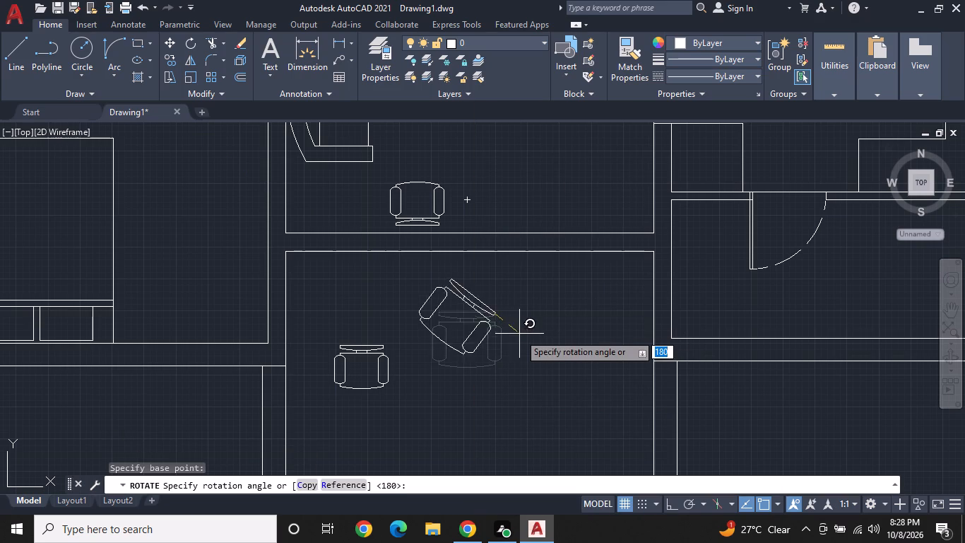
pyautogui.click(519, 349)
# Move the angled eastern chair about 2'-3" to the southeast within the southern central room.
pyautogui.click(474, 301)
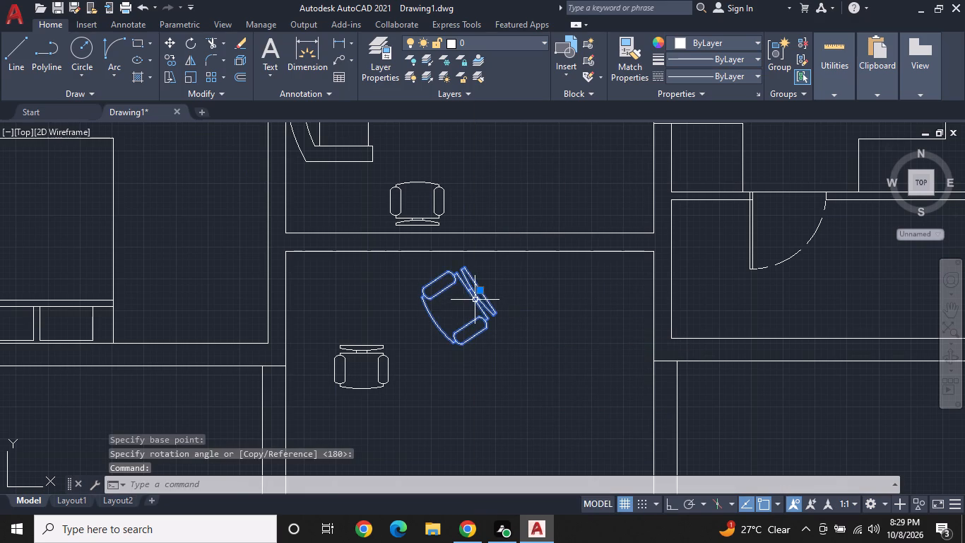
pyautogui.click(480, 292)
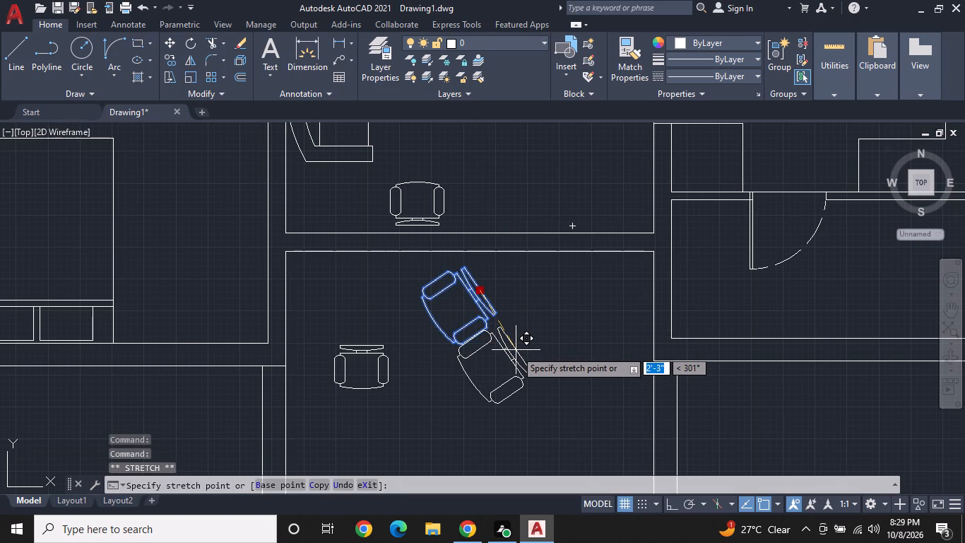
pyautogui.click(516, 350)
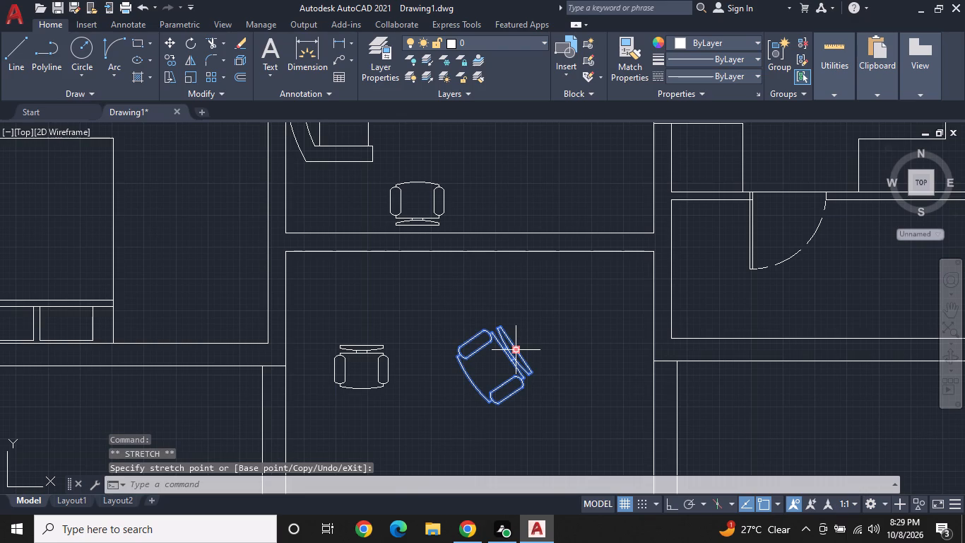
pyautogui.press('Escape')
# Scale the southern central room's western chair up to about 140% from near its backrest's northeast end.
pyautogui.click(376, 349)
pyautogui.rightClick(376, 349)
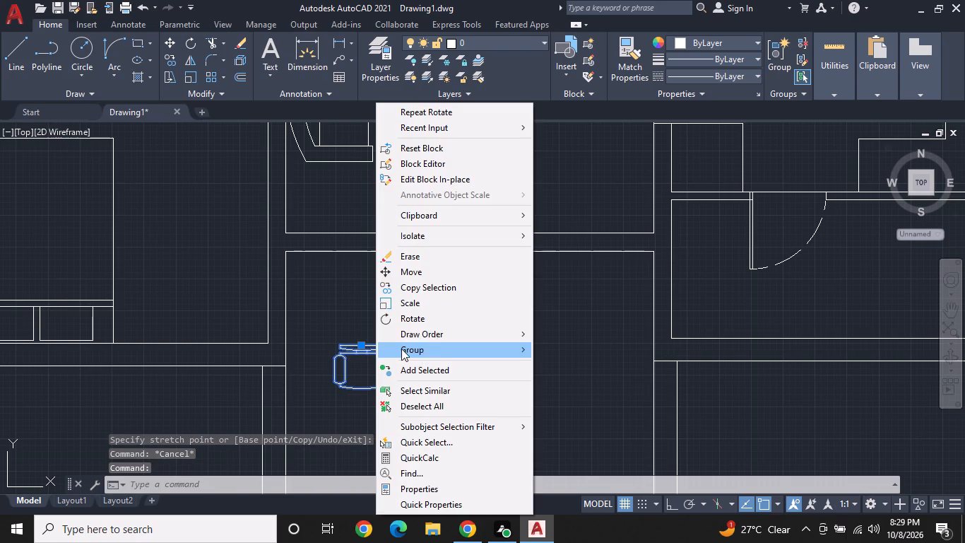
pyautogui.click(460, 307)
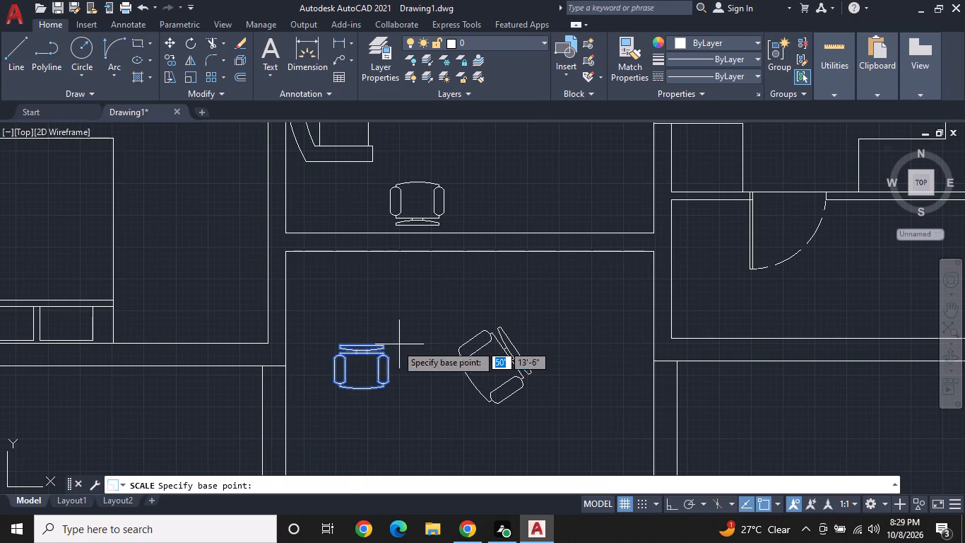
pyautogui.doubleClick(377, 344)
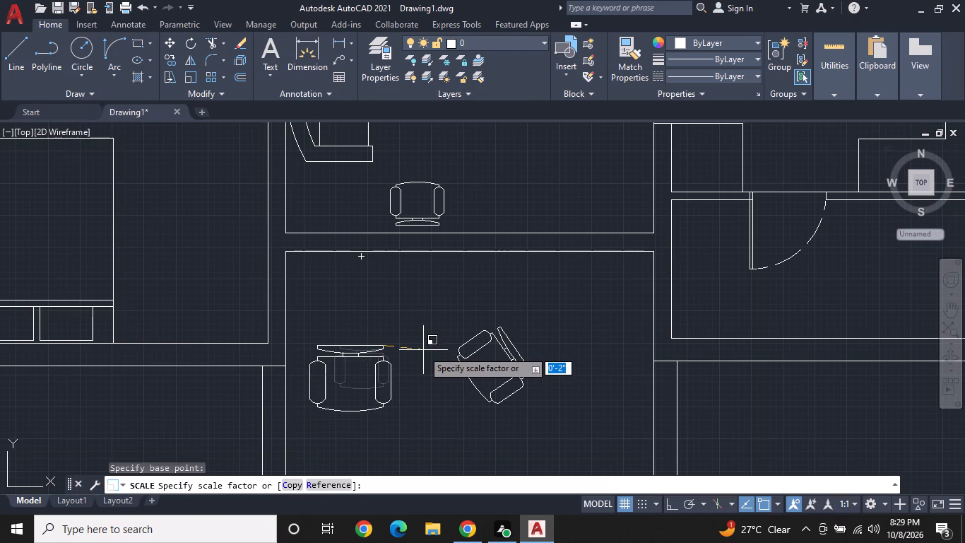
pyautogui.click(420, 351)
# Rotate the southern central room's enlarged western chair to about 43° around the northeast end of its backrest.
pyautogui.click(370, 346)
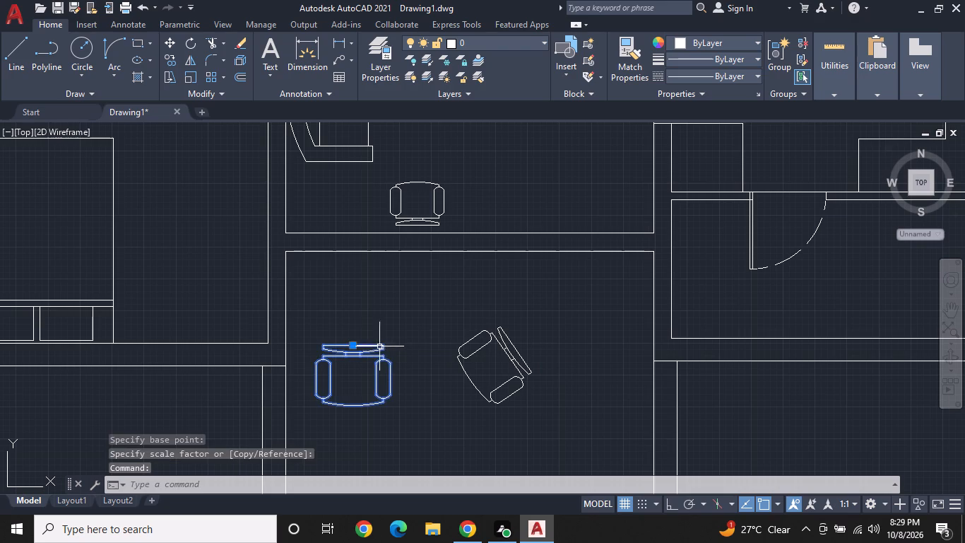
pyautogui.rightClick(396, 351)
pyautogui.click(417, 323)
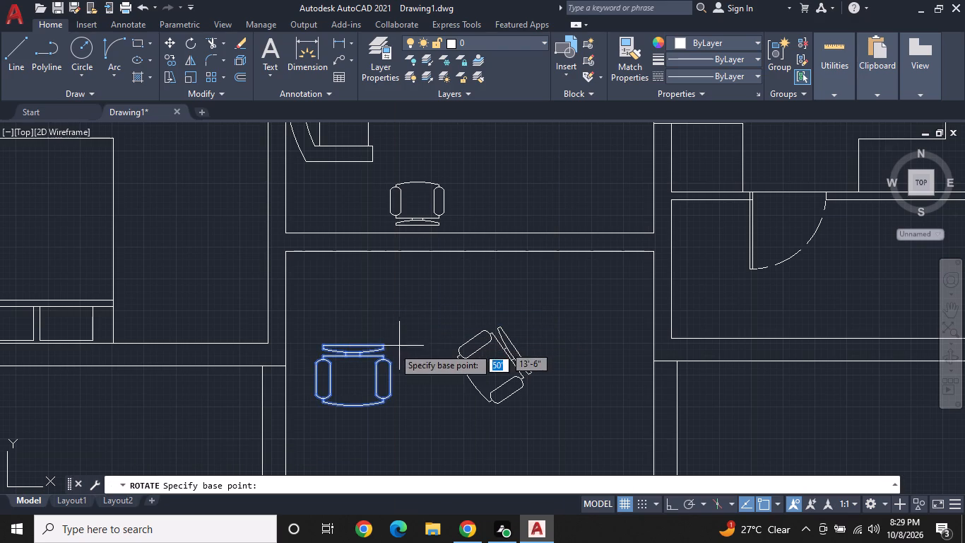
pyautogui.click(381, 346)
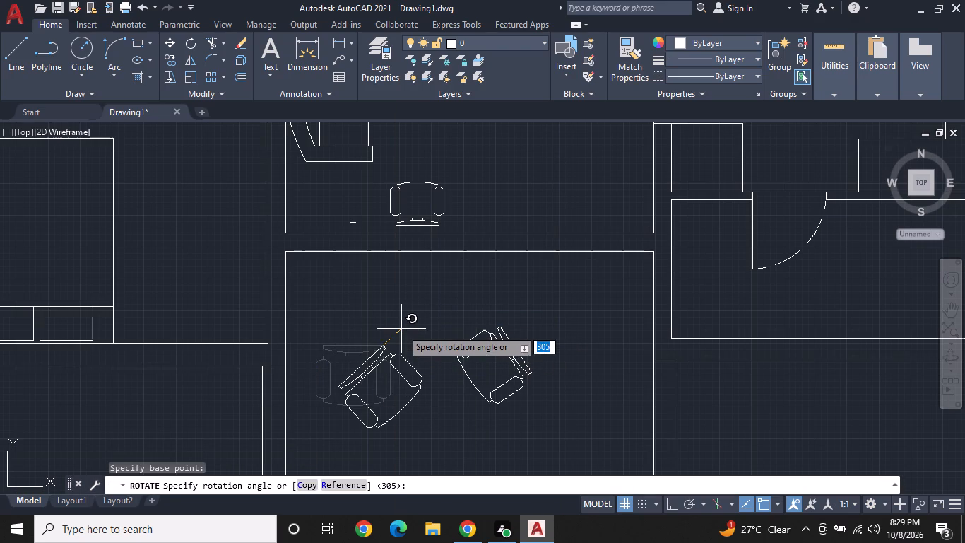
pyautogui.click(401, 329)
# Move the rotated western chair about 1'-0" to the southwest within the southern central room.
pyautogui.click(379, 350)
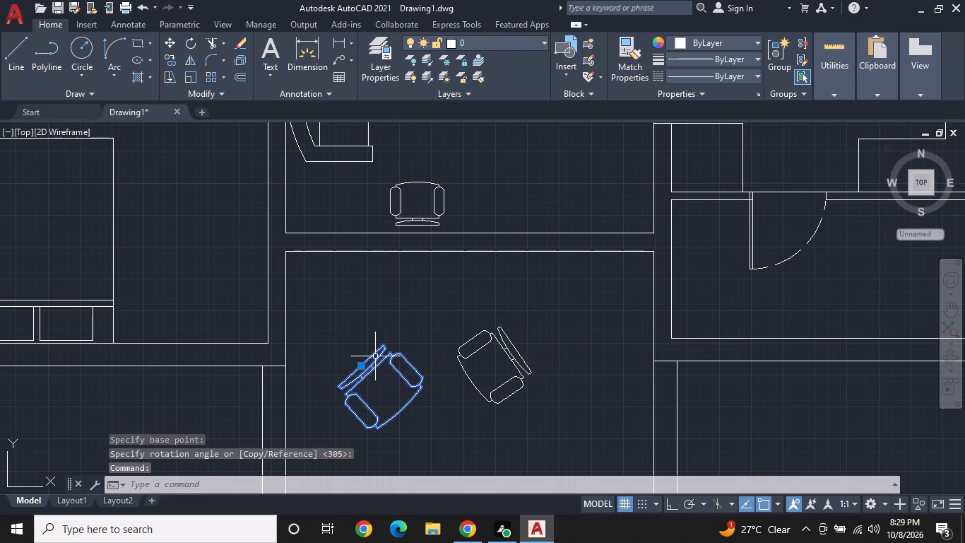
pyautogui.click(361, 364)
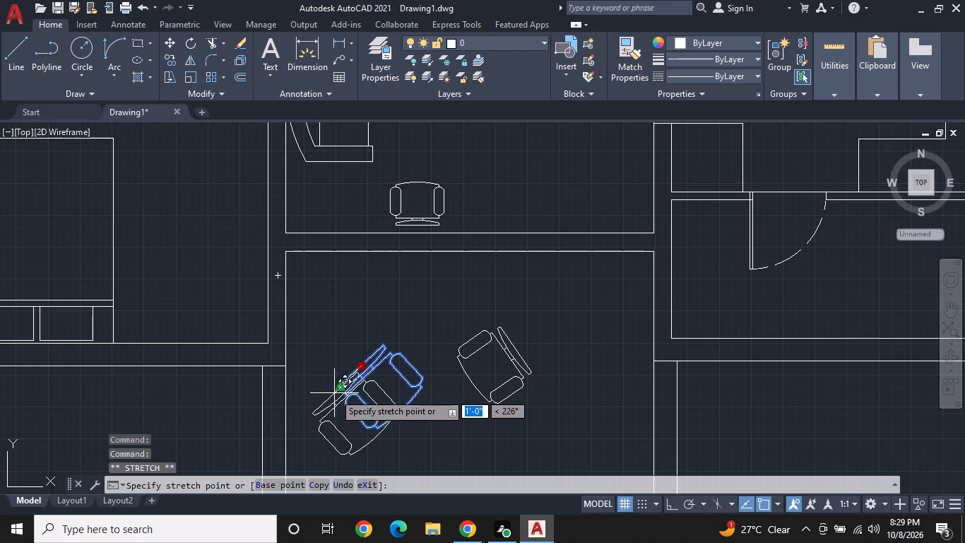
pyautogui.click(334, 392)
pyautogui.press('Escape')
# Rotate the toilet in the northern of the two western bathrooms 180°, around a point near its tank's northeast corner.
pyautogui.scroll(-1, 461, 334)
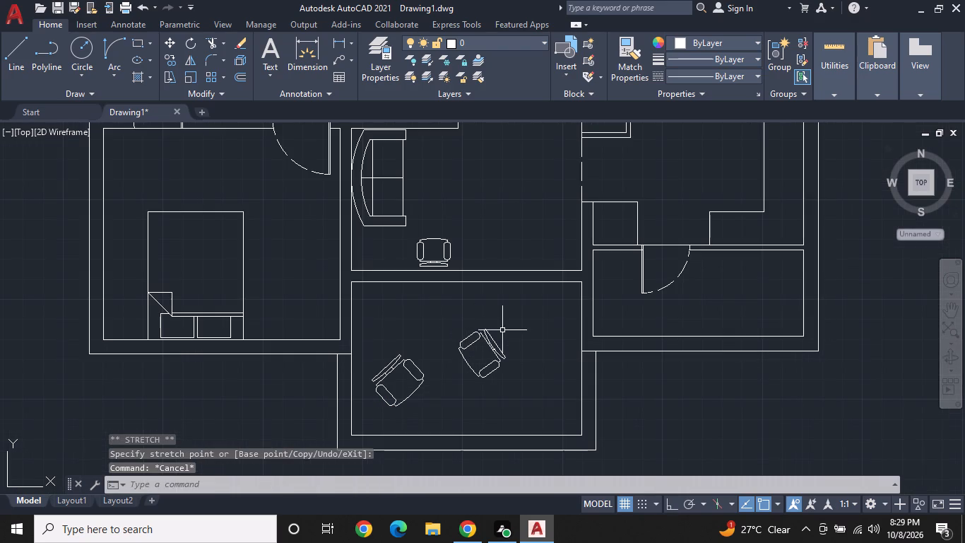
pyautogui.moveTo(507, 330); pyautogui.dragTo(467, 438, button='middle')
pyautogui.scroll(-1, 561, 276)
pyautogui.moveTo(574, 291); pyautogui.dragTo(612, 361, button='middle')
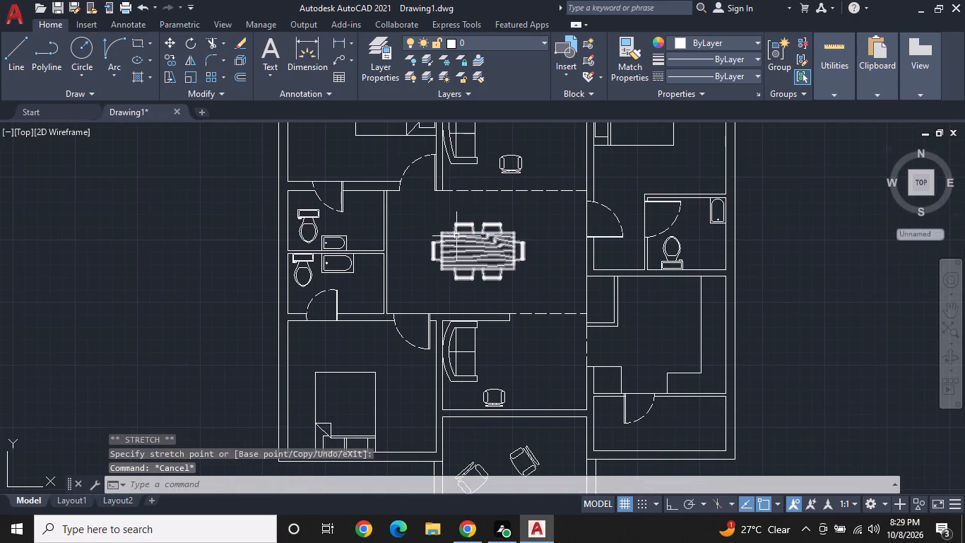
pyautogui.moveTo(447, 231); pyautogui.dragTo(487, 284, button='middle')
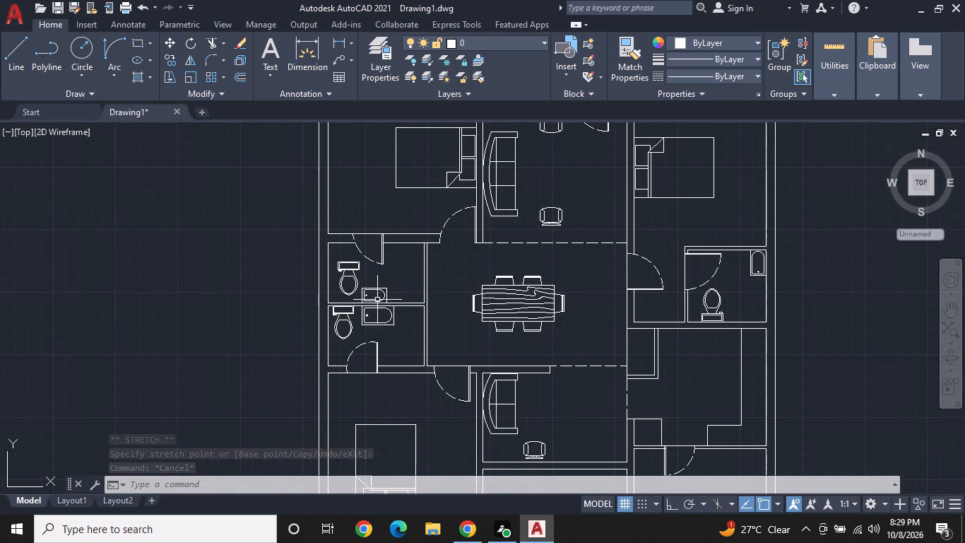
pyautogui.moveTo(359, 293); pyautogui.dragTo(447, 327, button='middle')
pyautogui.middleClick(447, 327)
pyautogui.scroll(2, 420, 311)
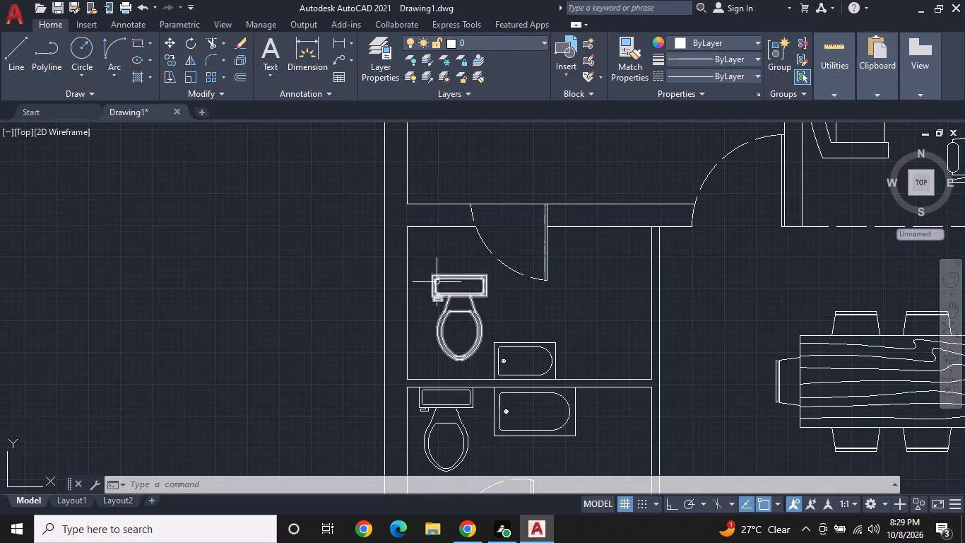
pyautogui.click(436, 282)
pyautogui.rightClick(436, 283)
pyautogui.click(486, 323)
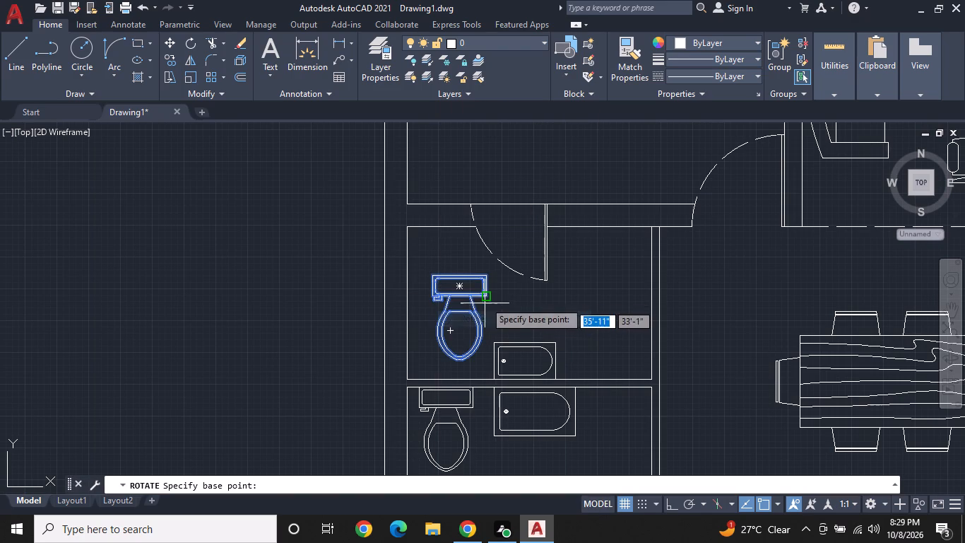
pyautogui.click(488, 266)
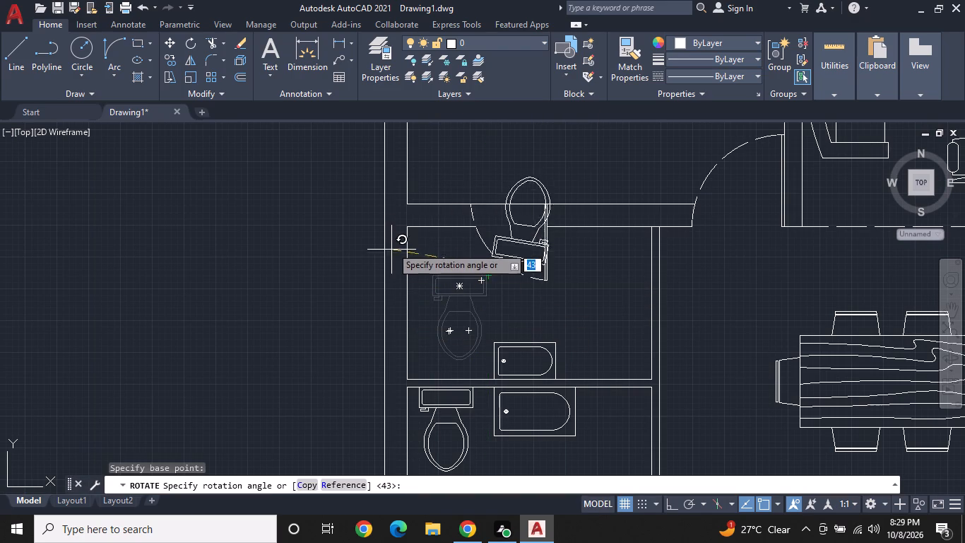
pyautogui.press('F8')
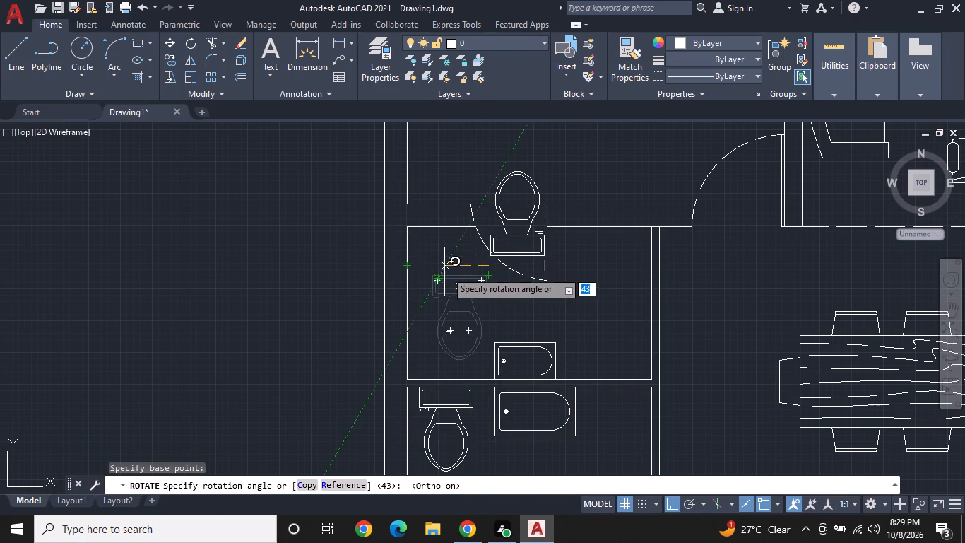
pyautogui.click(458, 245)
# Move the rotated toilet so its tank backs onto the bathroom's southern wall, west of the washbasin.
pyautogui.click(523, 252)
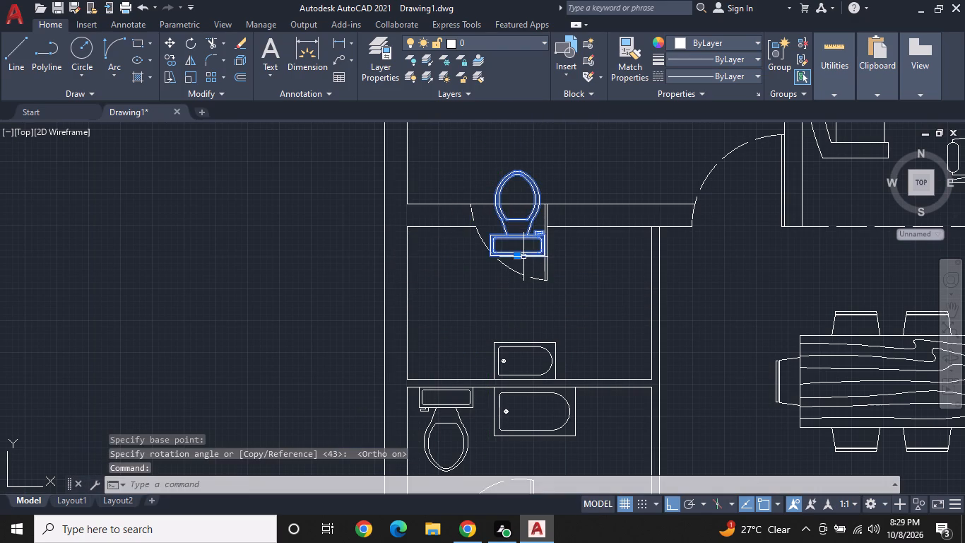
pyautogui.click(518, 255)
pyautogui.press('F8')
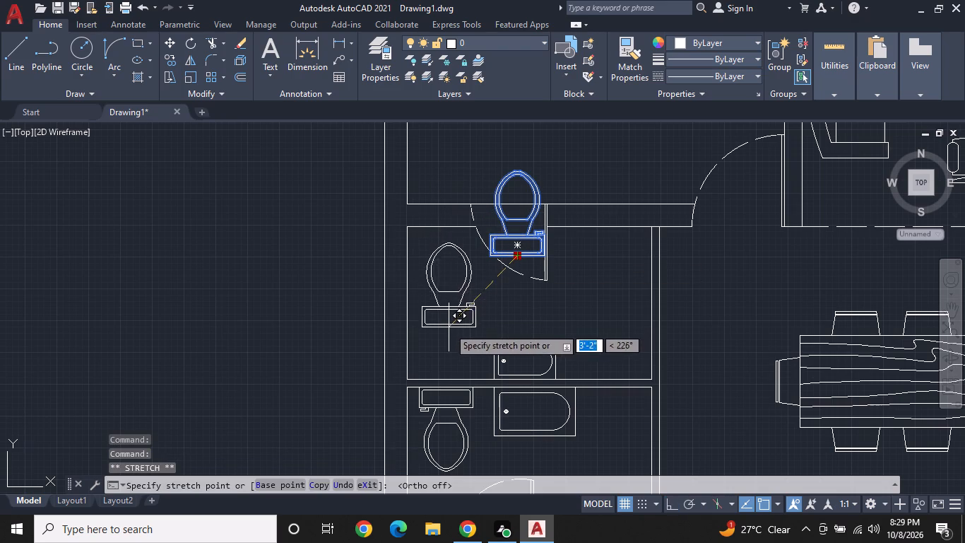
pyautogui.click(445, 378)
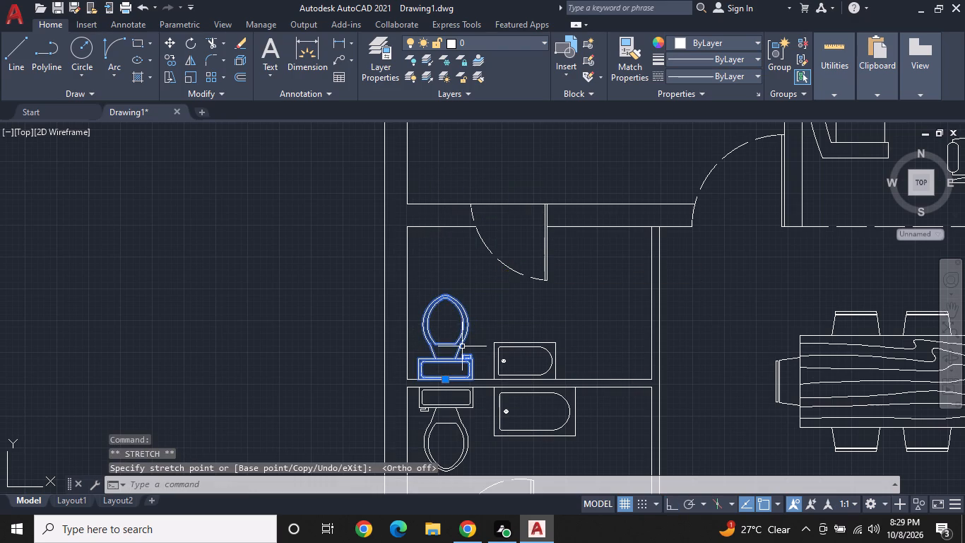
pyautogui.press('Escape')
# Draw a rectangular table about 1'-11" by 1'-10" east of the sofa in the room south of the dining area.
pyautogui.scroll(-1, 499, 294)
pyautogui.moveTo(509, 287); pyautogui.dragTo(354, 259, button='middle')
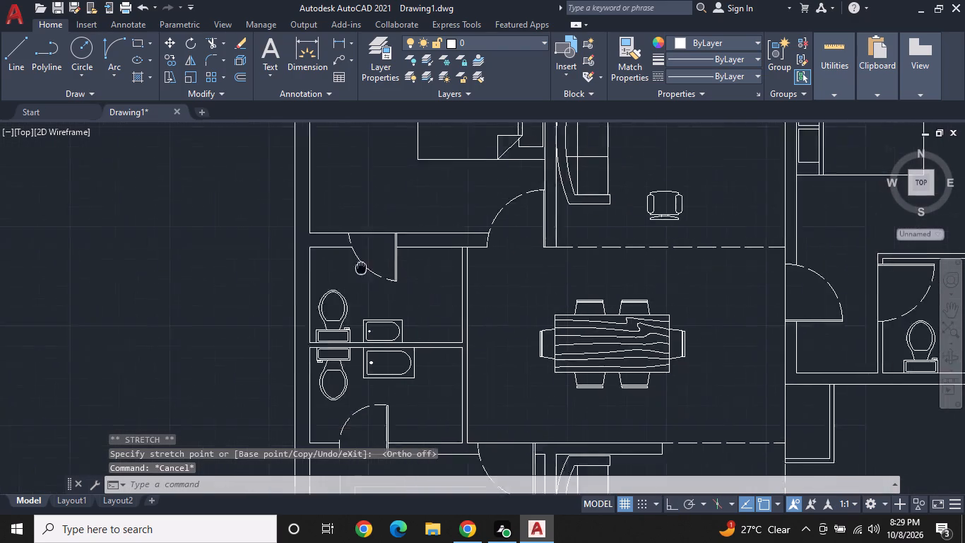
pyautogui.moveTo(354, 259); pyautogui.dragTo(350, 228, button='middle')
pyautogui.scroll(-1, 350, 228)
pyautogui.moveTo(473, 313); pyautogui.dragTo(486, 330, button='middle')
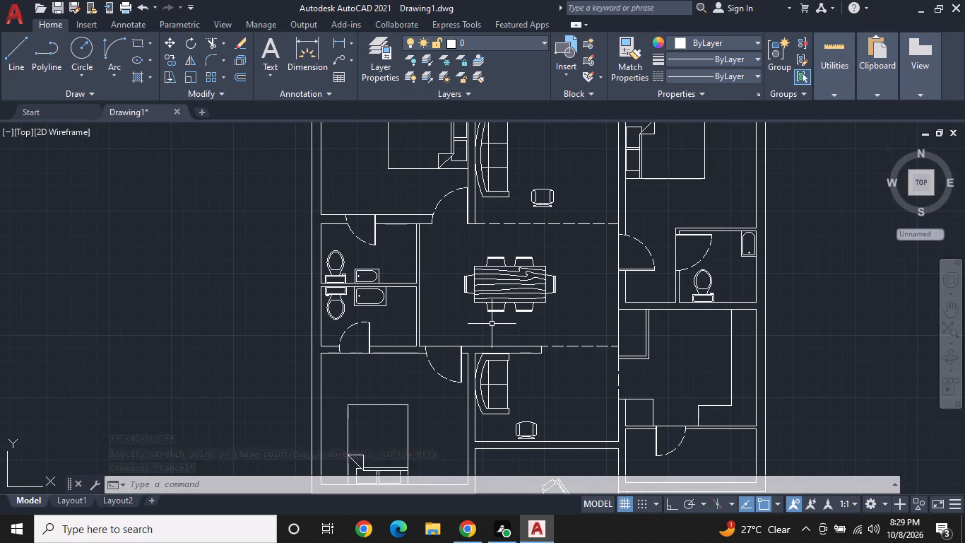
pyautogui.moveTo(492, 324); pyautogui.dragTo(522, 286, button='middle')
pyautogui.scroll(1, 564, 355)
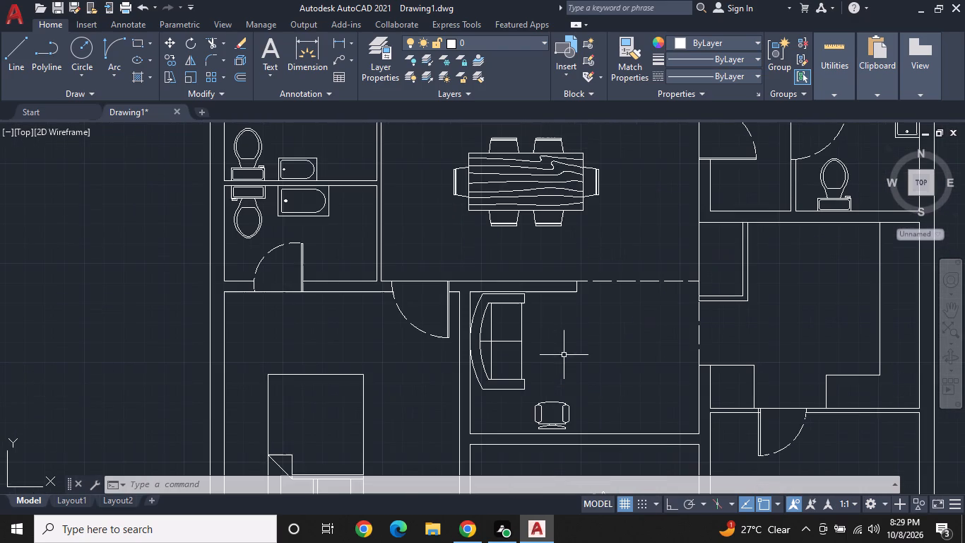
pyautogui.click(138, 37)
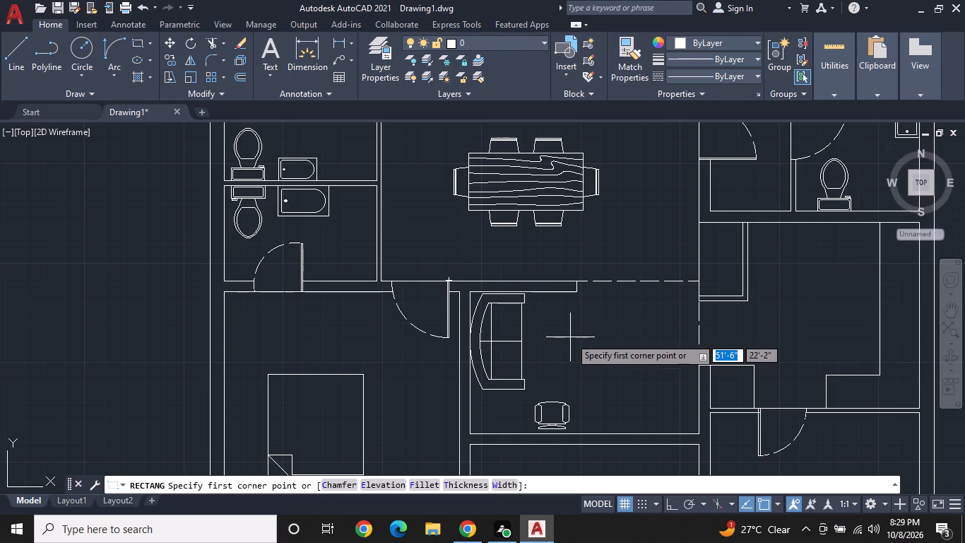
pyautogui.click(570, 337)
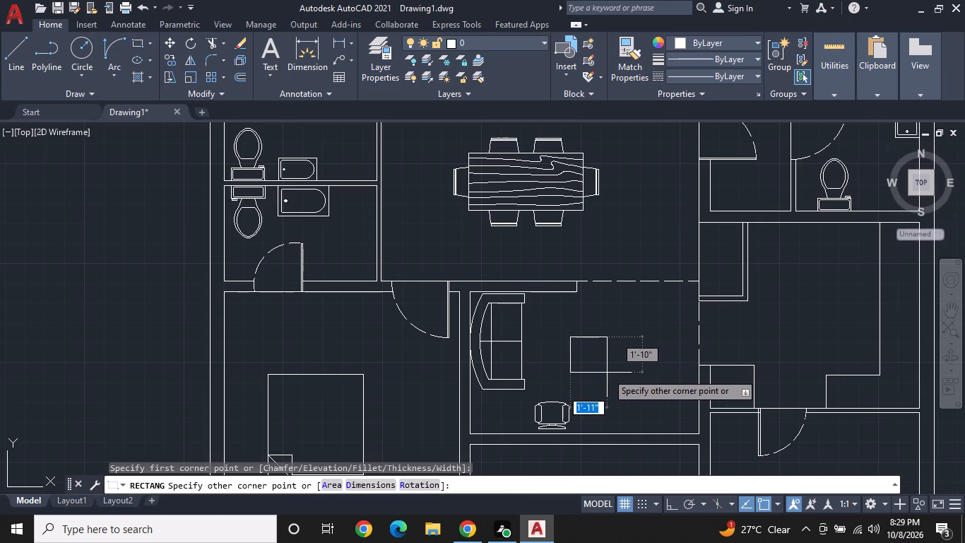
pyautogui.click(607, 372)
# Label the northwestern bedroom with two lines of text, BED ROOM and 12'4"X10'9", about 8" high at 0° rotation.
pyautogui.moveTo(586, 279); pyautogui.dragTo(641, 382, button='middle')
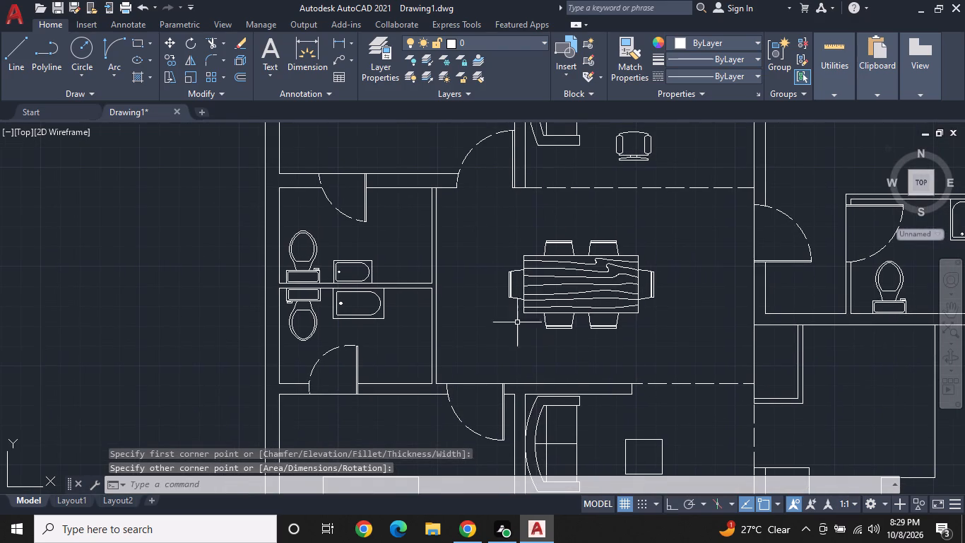
pyautogui.scroll(-1, 514, 292)
pyautogui.moveTo(521, 289); pyautogui.dragTo(439, 366, button='middle')
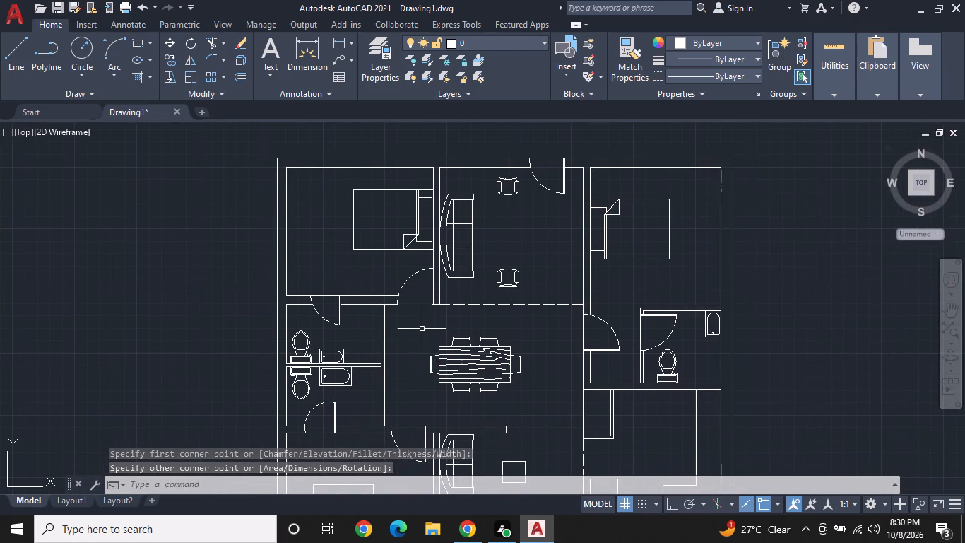
pyautogui.scroll(1, 351, 280)
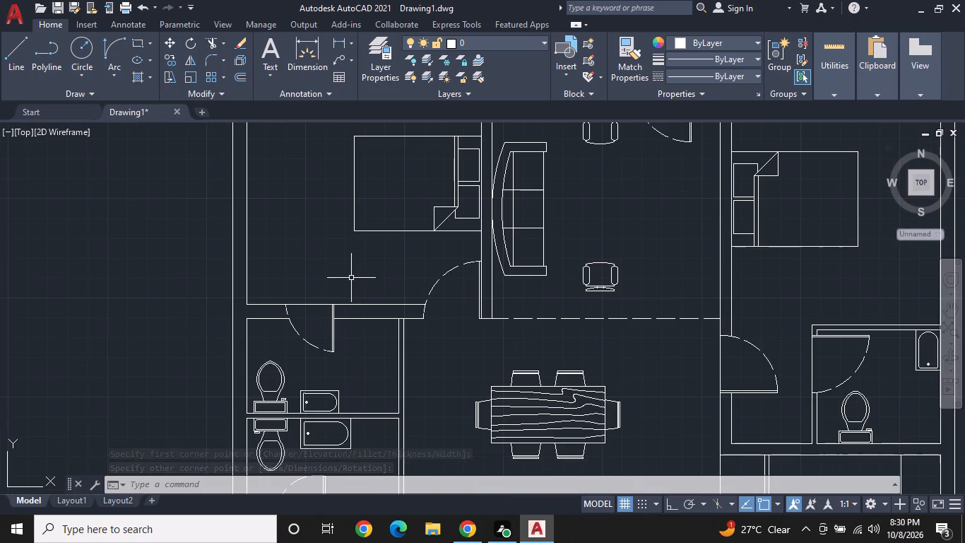
pyautogui.write('TE')
pyautogui.press('space')
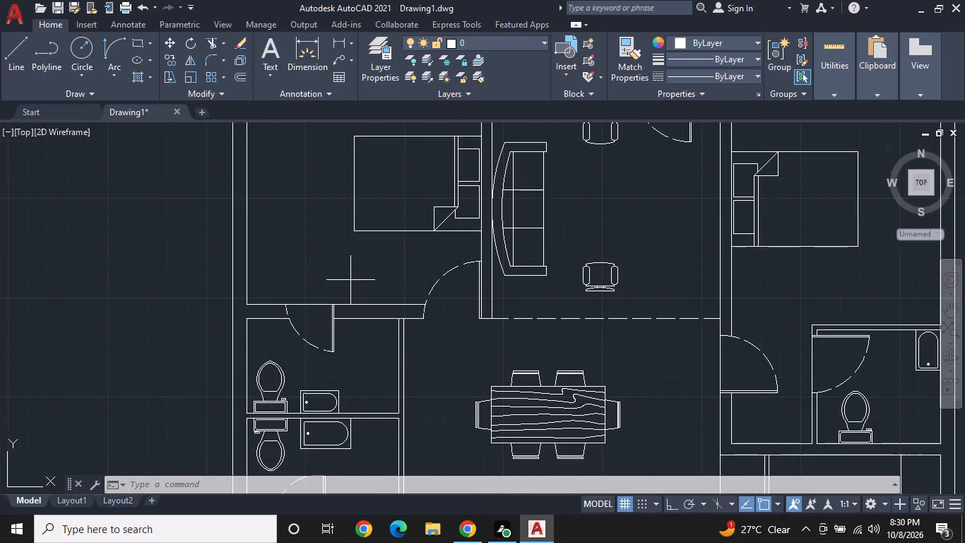
pyautogui.click(286, 250)
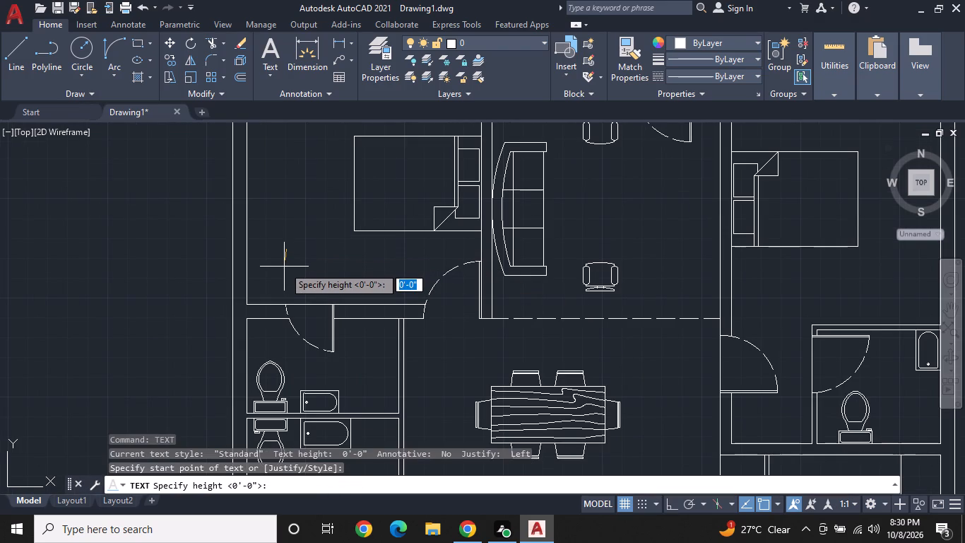
pyautogui.press('F8')
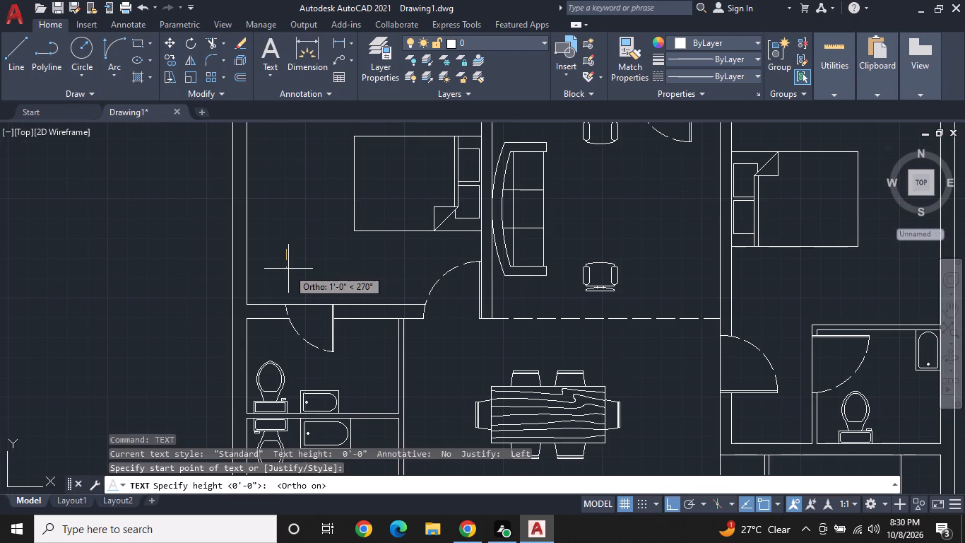
pyautogui.click(288, 263)
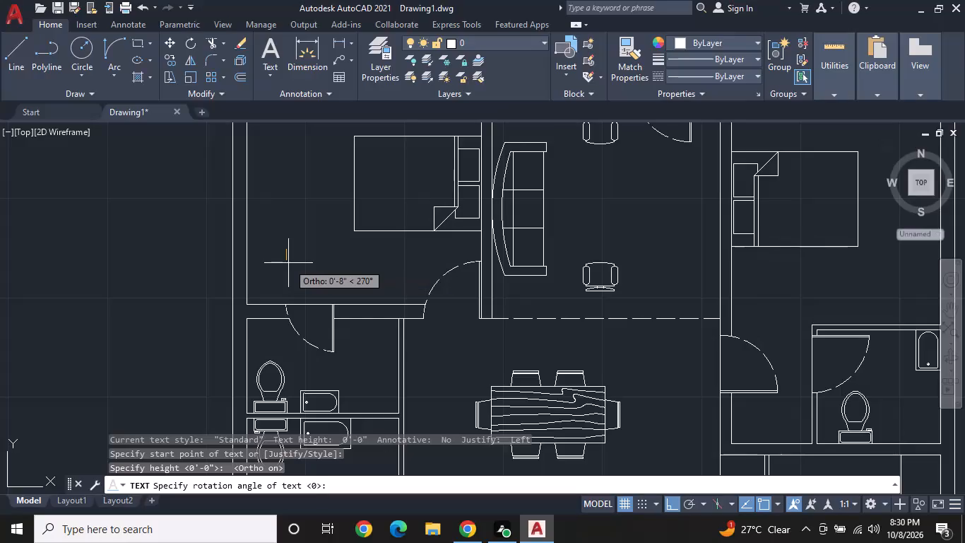
pyautogui.press('0')
pyautogui.press('Return')
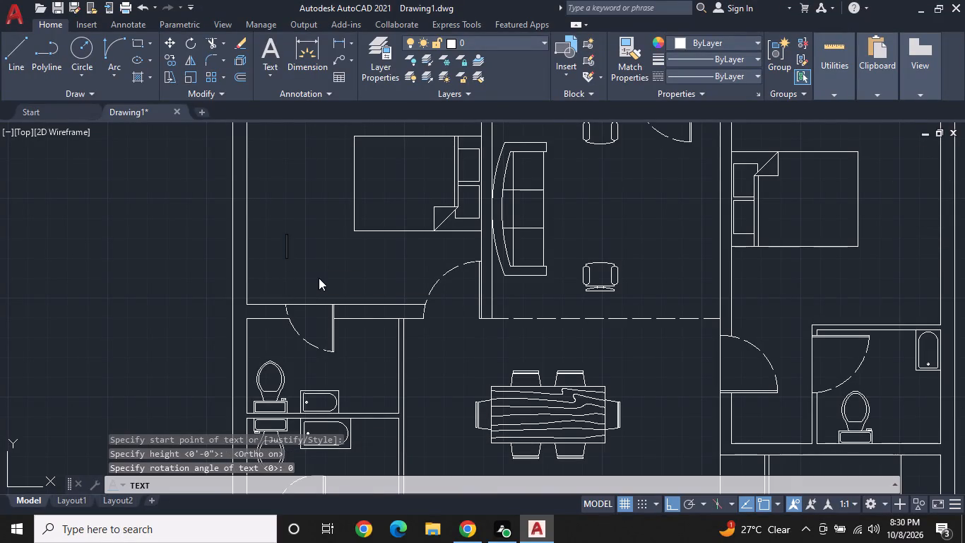
pyautogui.write('BED ROOM')
pyautogui.press('space')
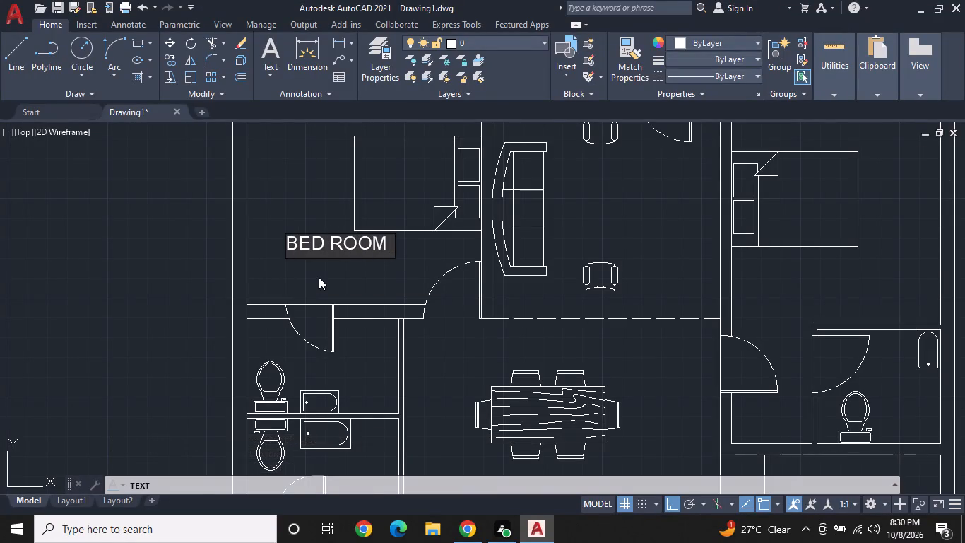
pyautogui.press('Return')
pyautogui.write("12'")
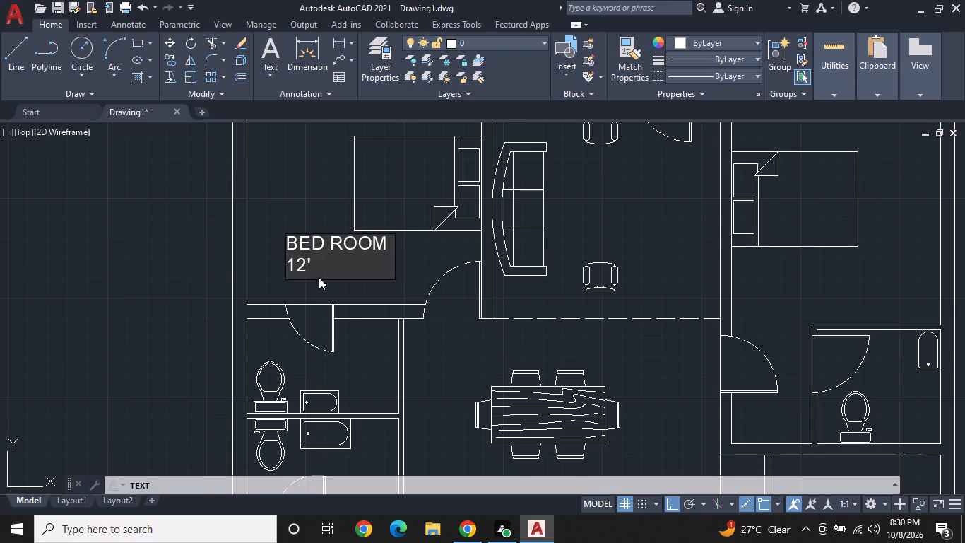
pyautogui.write('4"X')
pyautogui.write('10\'9"')
pyautogui.press('Return')
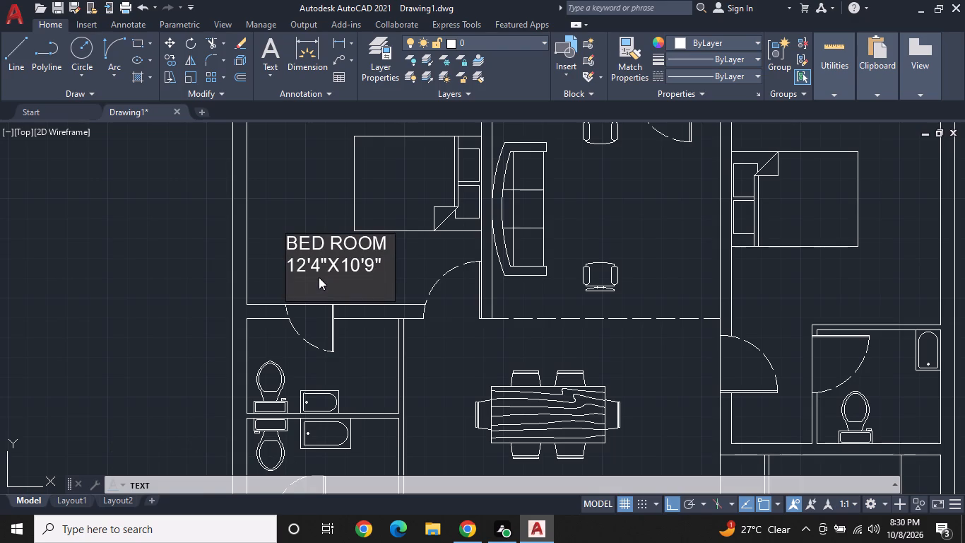
pyautogui.press('Return')
pyautogui.press('Escape')
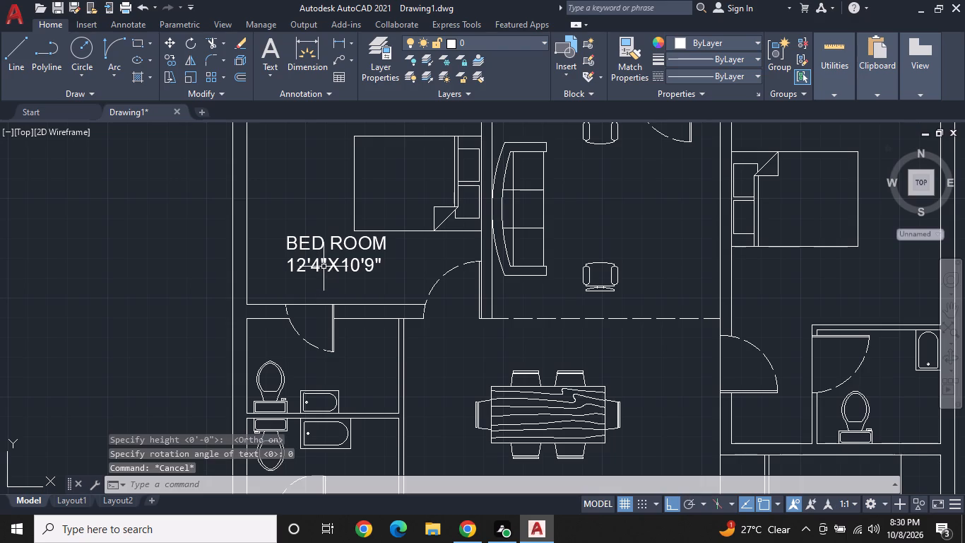
# Copy the northwestern bedroom's two-line label freehand into the sofa room north of the dining area, the northeastern bedroom and the eastern bathroom.
pyautogui.click(311, 238)
pyautogui.click(314, 265)
pyautogui.rightClick(314, 265)
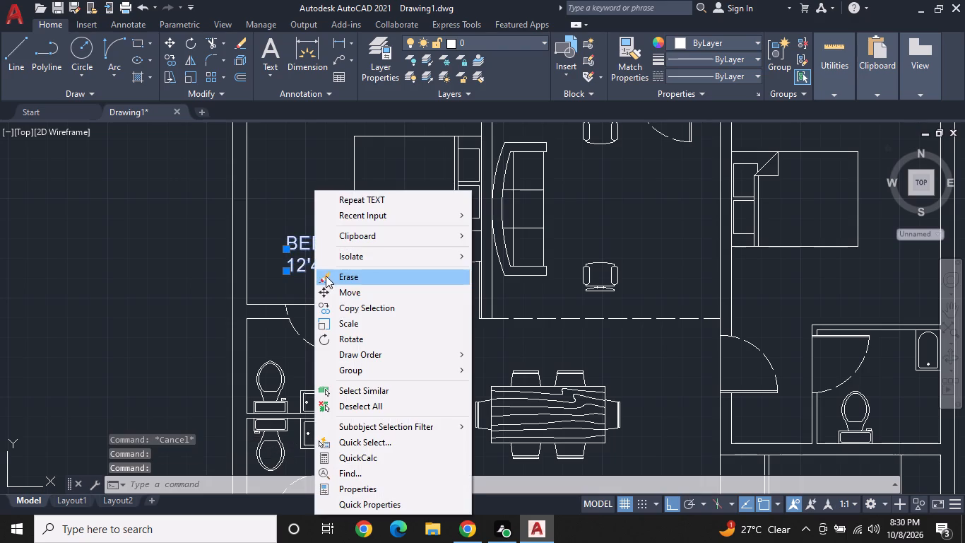
pyautogui.click(377, 308)
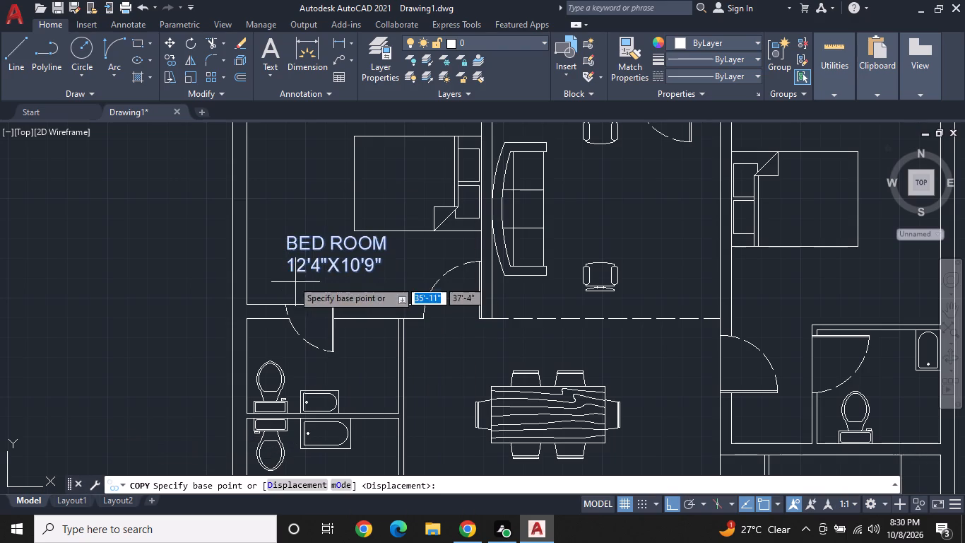
pyautogui.click(285, 252)
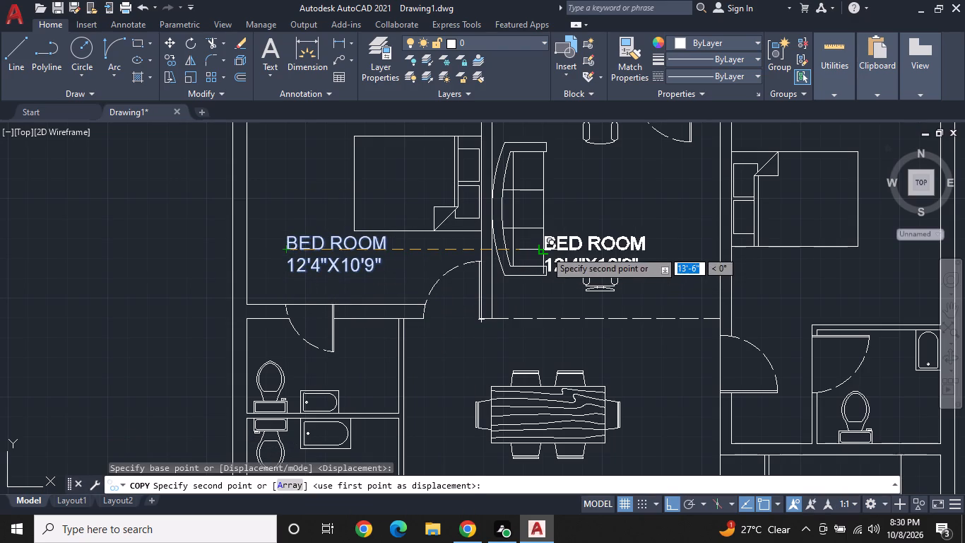
pyautogui.press('F8')
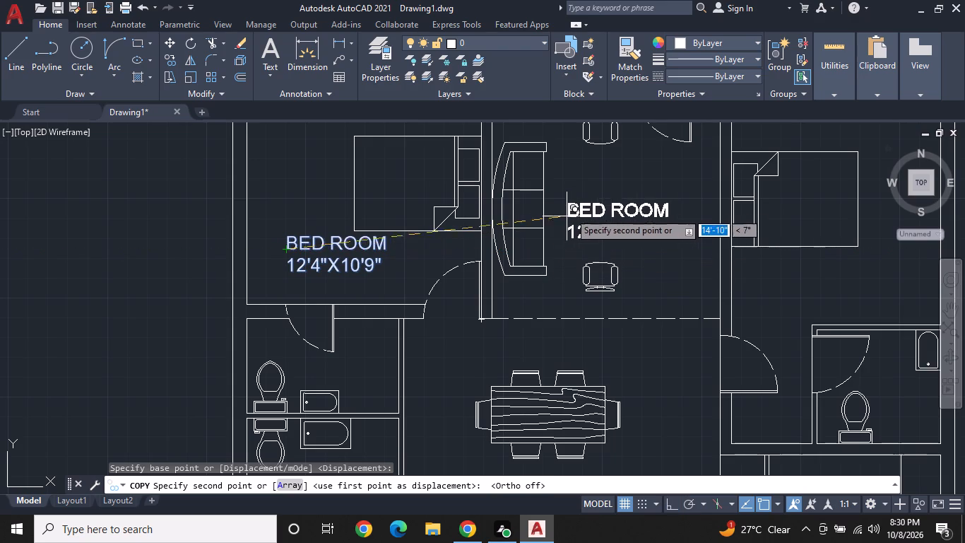
pyautogui.click(574, 205)
pyautogui.moveTo(600, 237); pyautogui.dragTo(338, 281, button='middle')
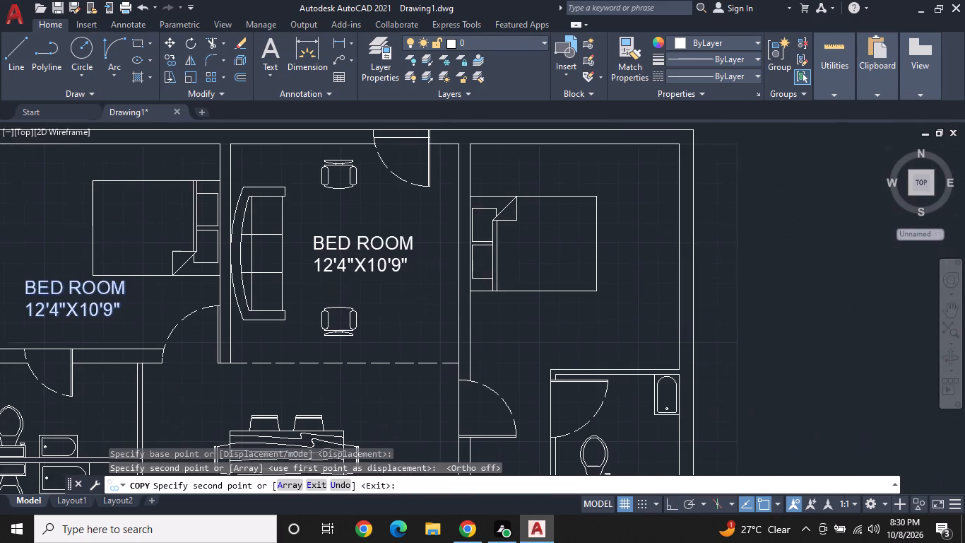
pyautogui.click(539, 317)
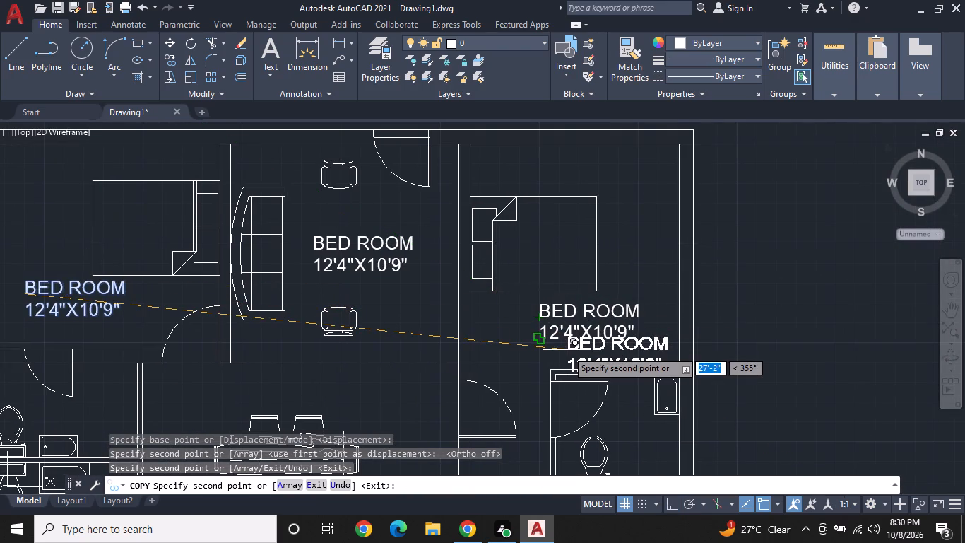
pyautogui.moveTo(555, 336); pyautogui.dragTo(557, 247, button='middle')
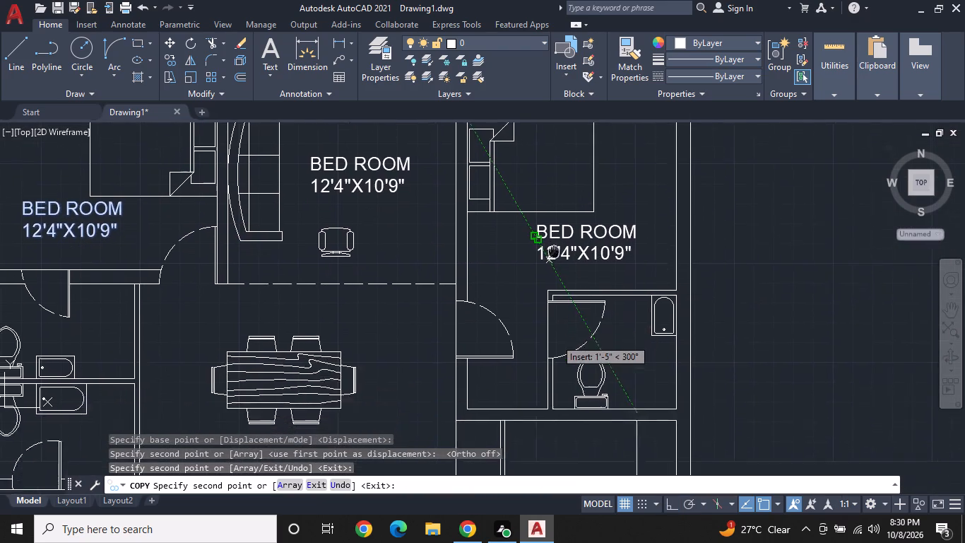
pyautogui.moveTo(557, 247); pyautogui.dragTo(564, 232, button='middle')
pyautogui.scroll(1, 598, 340)
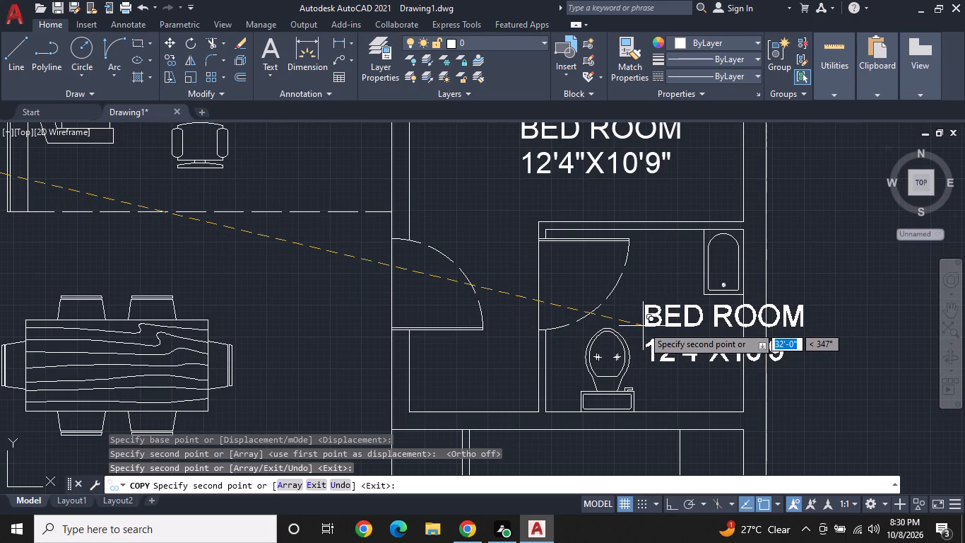
pyautogui.click(632, 315)
# Place further copies of the label in the dining area, the southern of the two western bathrooms and the southwestern bedroom.
pyautogui.moveTo(472, 346); pyautogui.dragTo(650, 279, button='middle')
pyautogui.scroll(-1, 465, 327)
pyautogui.moveTo(408, 351); pyautogui.dragTo(452, 298, button='middle')
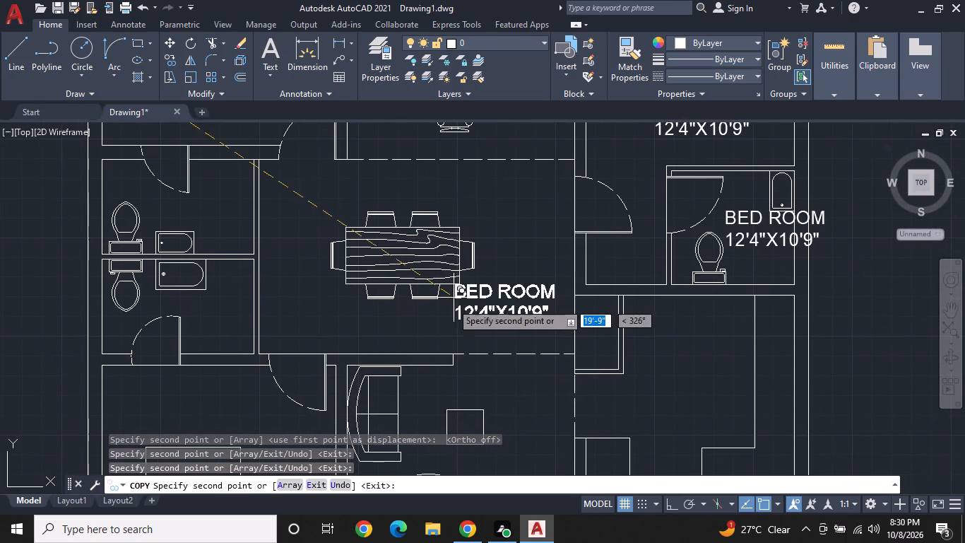
pyautogui.click(439, 316)
pyautogui.moveTo(448, 358); pyautogui.dragTo(557, 265, button='middle')
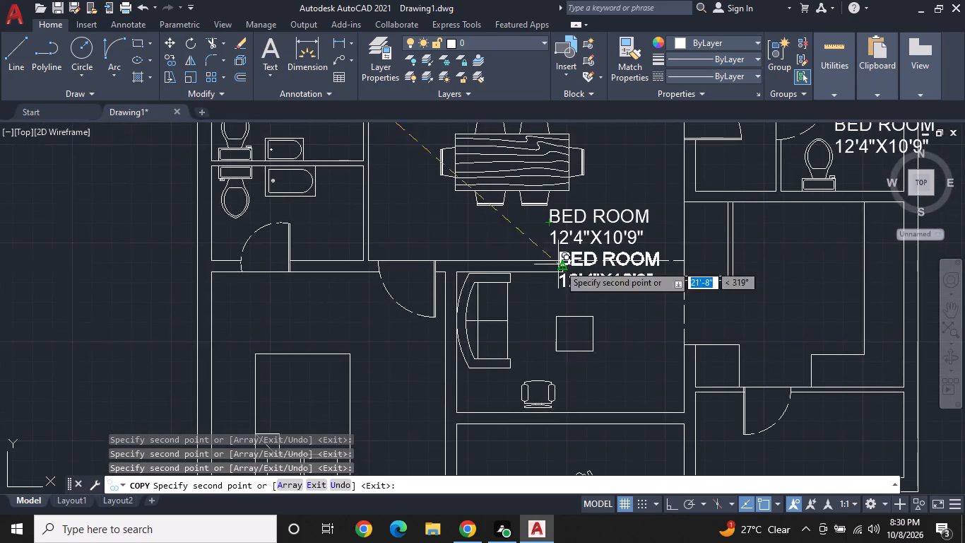
pyautogui.moveTo(276, 298); pyautogui.dragTo(369, 344, button='middle')
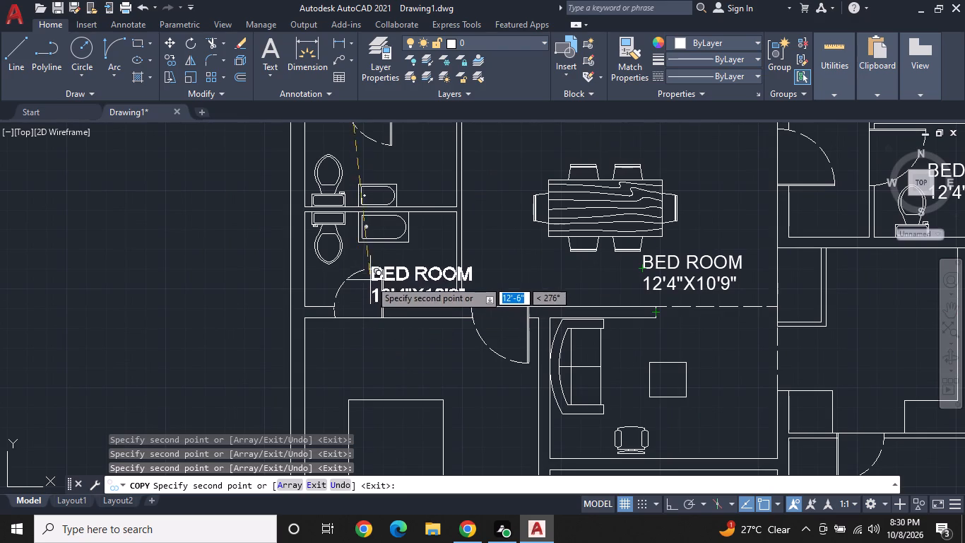
pyautogui.click(391, 261)
pyautogui.moveTo(399, 281); pyautogui.dragTo(423, 337, button='middle')
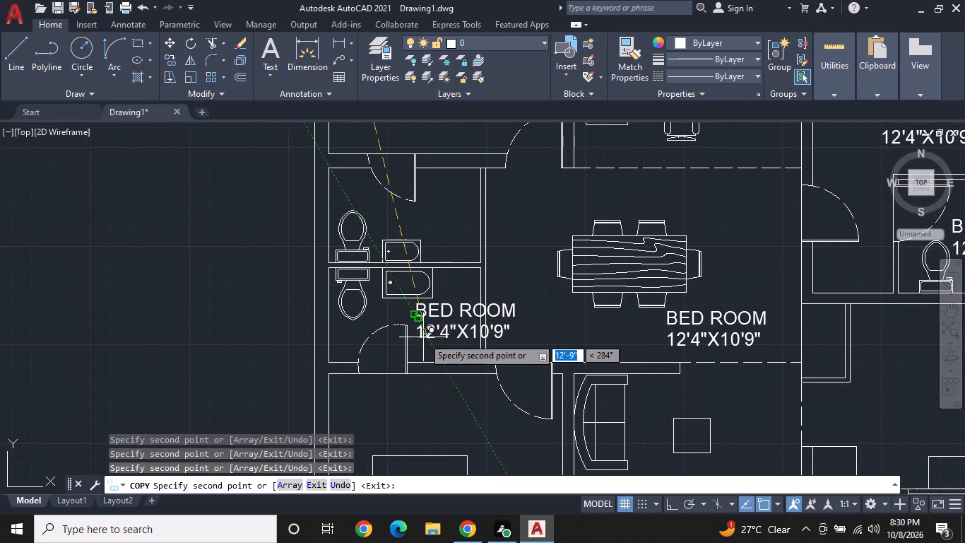
pyautogui.moveTo(451, 368); pyautogui.dragTo(435, 265, button='middle')
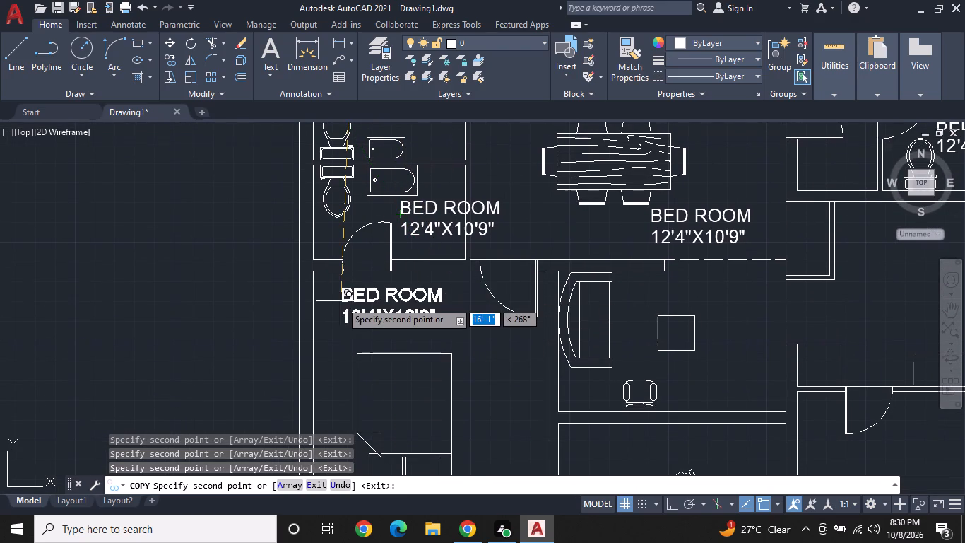
pyautogui.click(339, 301)
# Place label copies in the southern sofa room, the two-chair room below it, the southeastern room and the kitchen north of that.
pyautogui.moveTo(551, 357); pyautogui.dragTo(464, 271, button='middle')
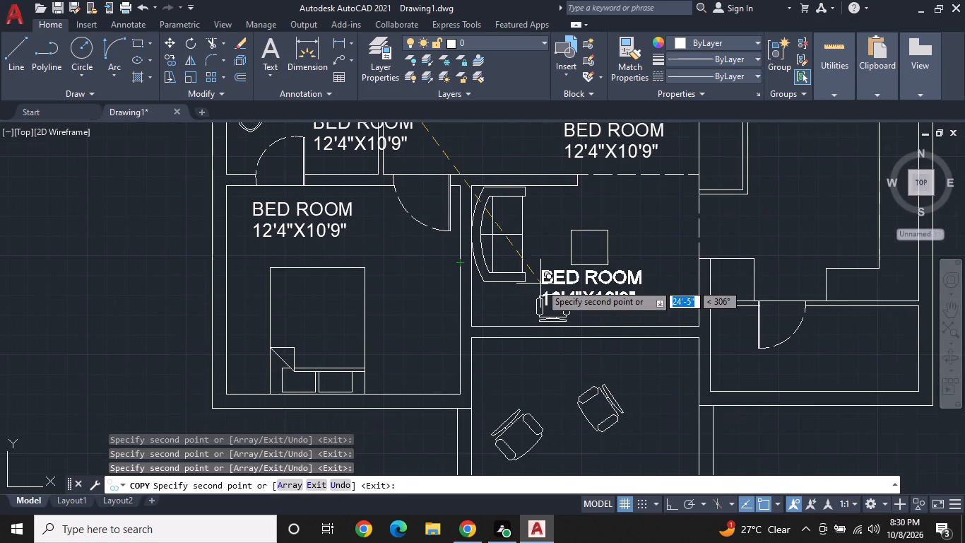
pyautogui.click(586, 285)
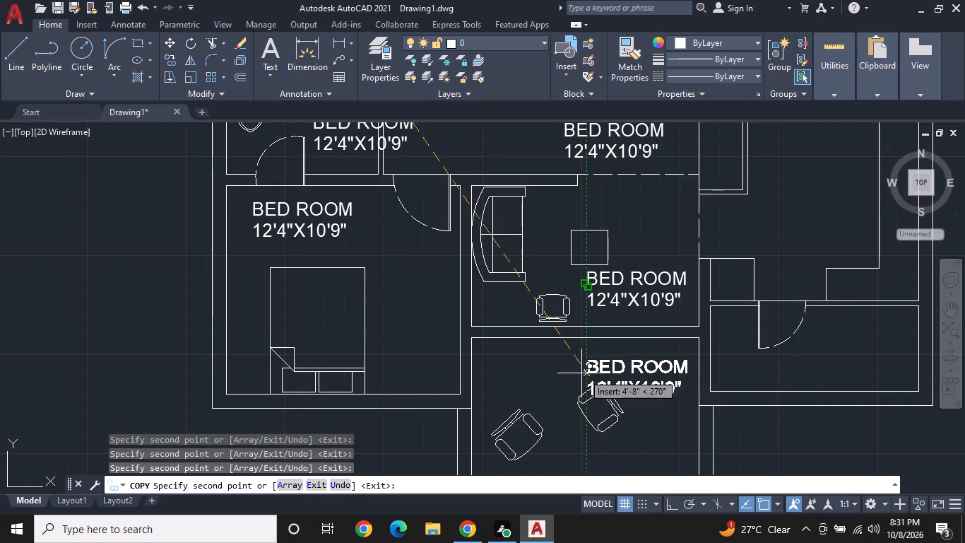
pyautogui.moveTo(561, 369); pyautogui.dragTo(490, 256, button='middle')
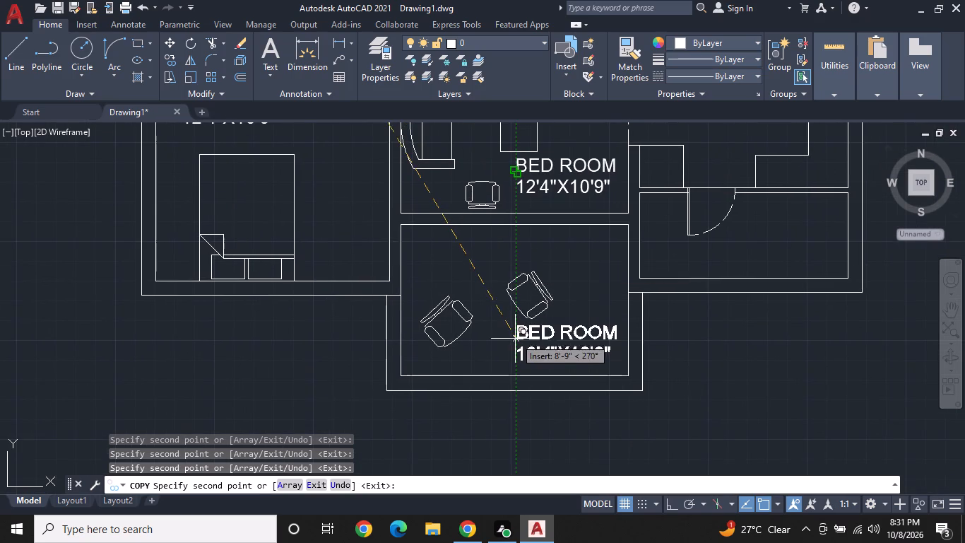
pyautogui.click(514, 341)
pyautogui.moveTo(694, 307); pyautogui.dragTo(497, 351, button='middle')
pyautogui.click(531, 286)
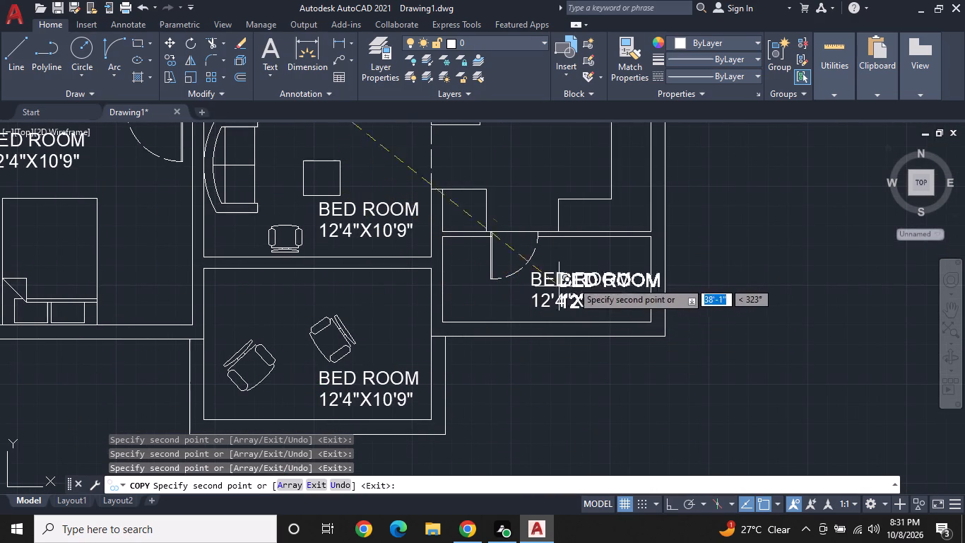
pyautogui.moveTo(577, 293); pyautogui.dragTo(592, 378, button='middle')
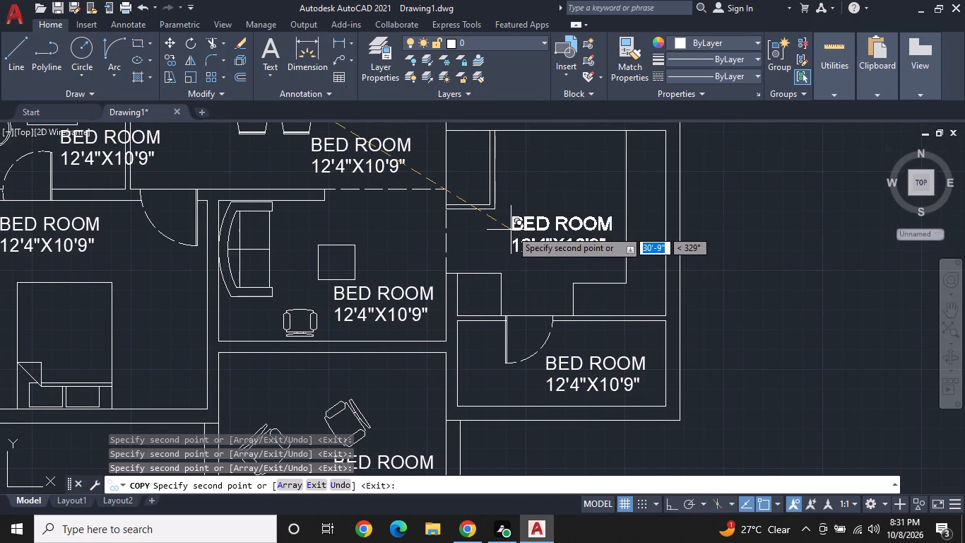
pyautogui.click(510, 230)
pyautogui.moveTo(548, 288); pyautogui.dragTo(575, 392, button='middle')
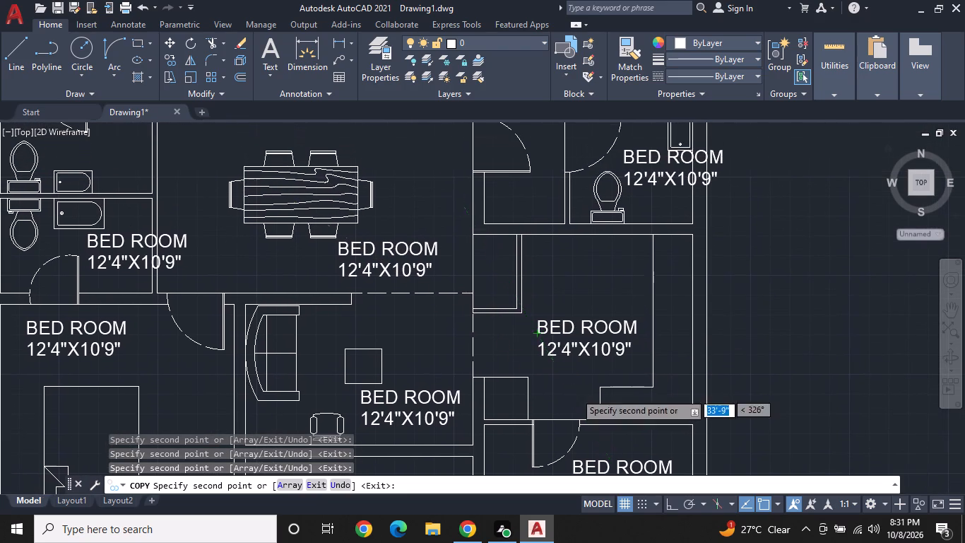
pyautogui.press('Escape')
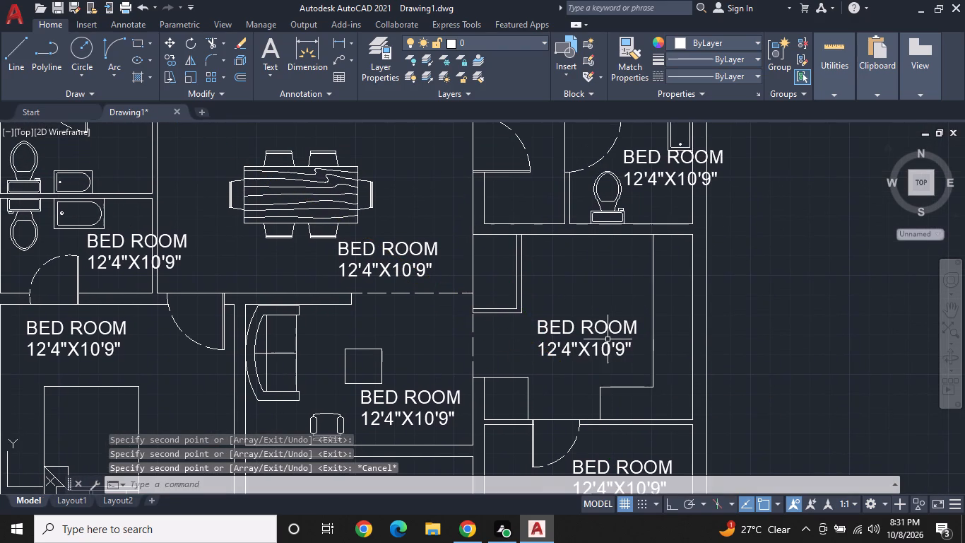
# Draw a rectangle about 1'-6" by 2'-3" on the kitchen's eastern counter.
pyautogui.moveTo(606, 343); pyautogui.dragTo(455, 347, button='middle')
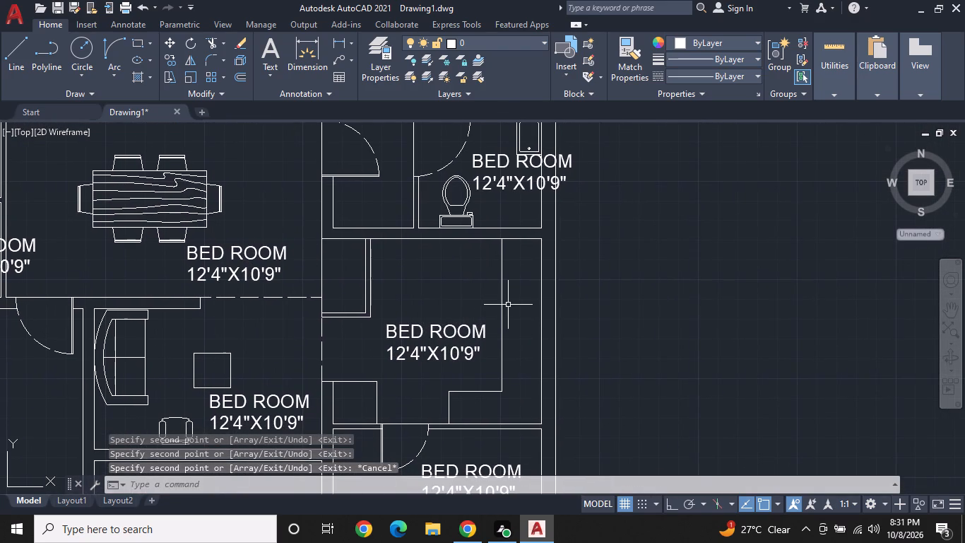
pyautogui.scroll(1, 507, 305)
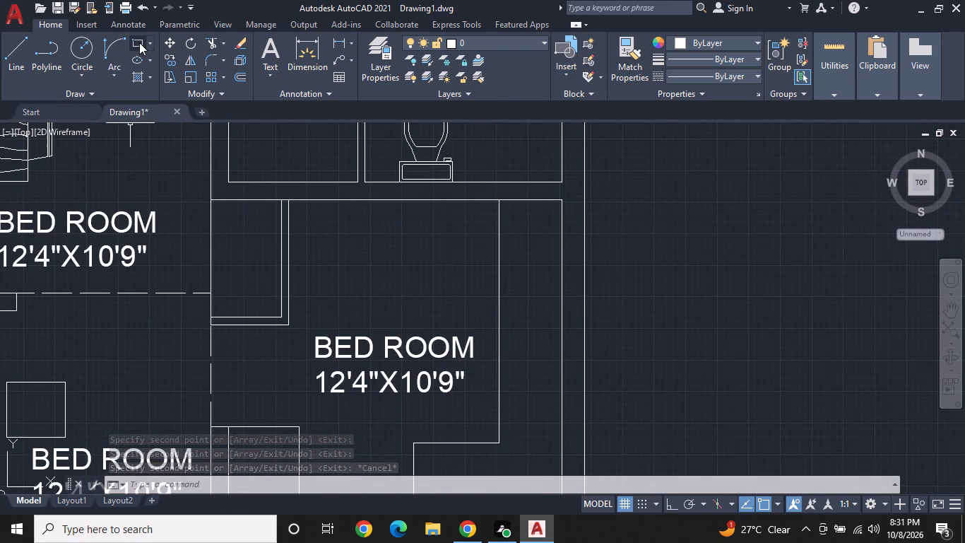
pyautogui.click(138, 42)
pyautogui.scroll(2, 509, 284)
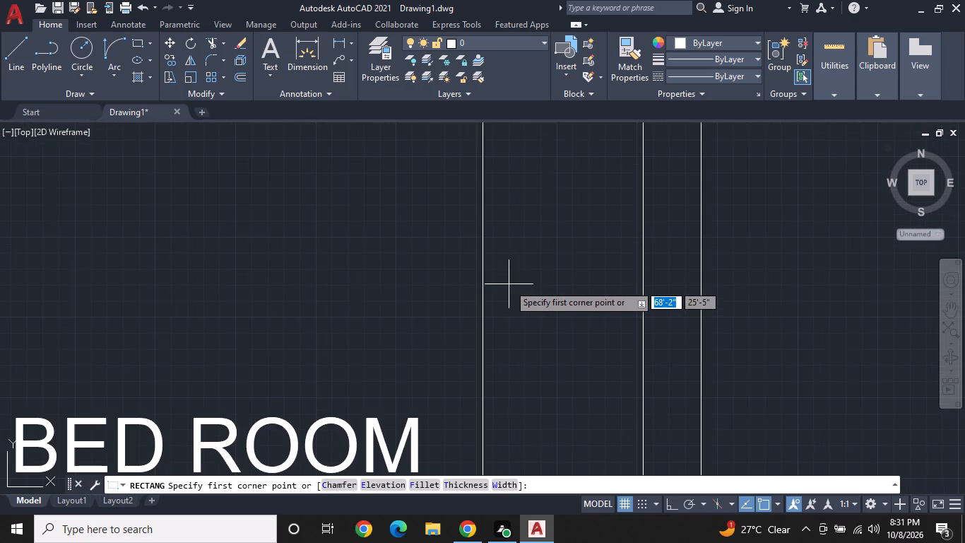
pyautogui.scroll(-2, 487, 293)
pyautogui.moveTo(516, 313); pyautogui.dragTo(452, 267, button='middle')
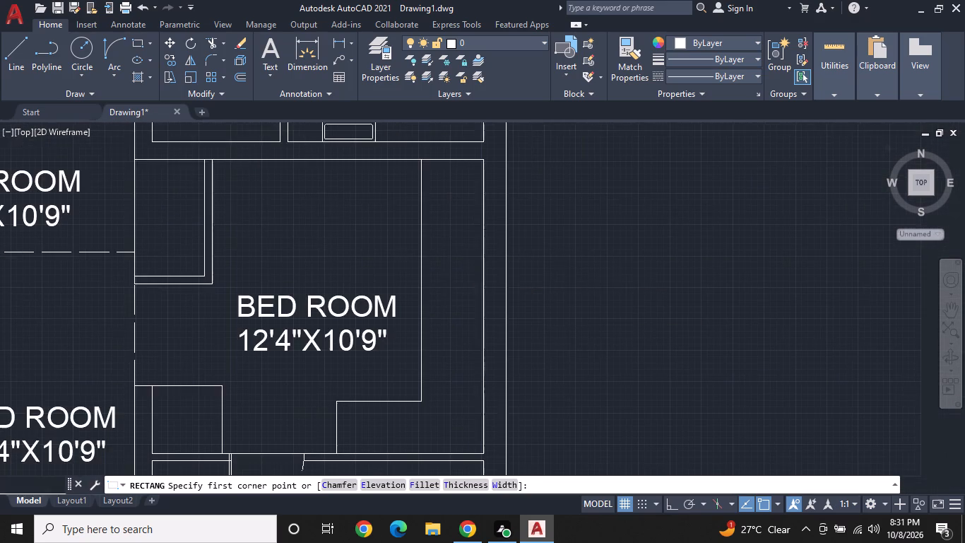
pyautogui.moveTo(452, 267); pyautogui.dragTo(451, 264, button='middle')
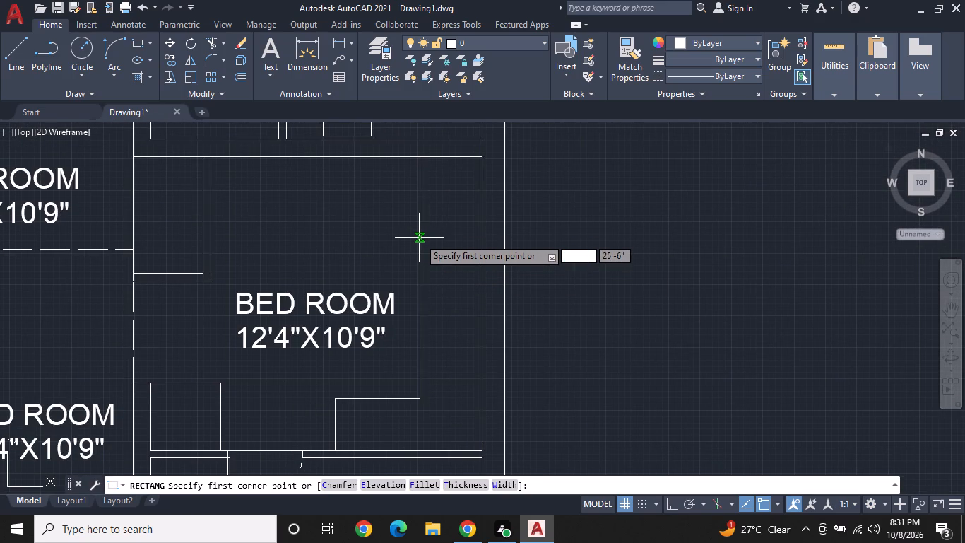
pyautogui.click(427, 254)
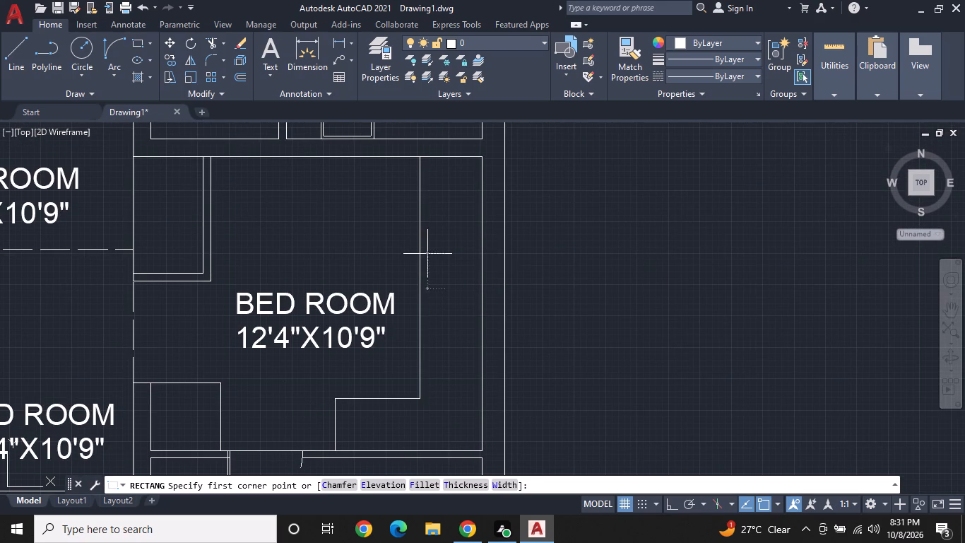
pyautogui.click(474, 321)
# Draw a small circle inside the new counter rectangle, near its northern edge.
pyautogui.scroll(2, 454, 279)
pyautogui.write('C')
pyautogui.press('space')
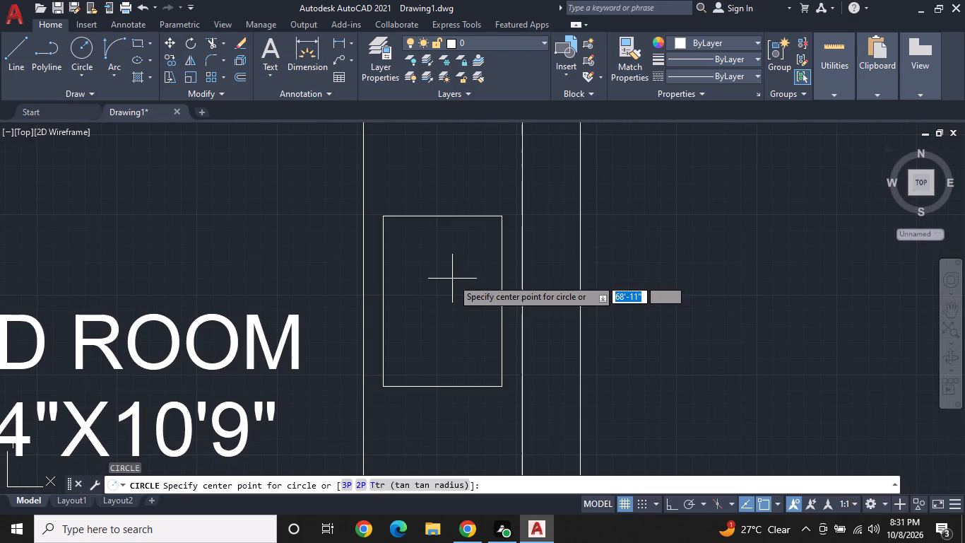
pyautogui.click(437, 252)
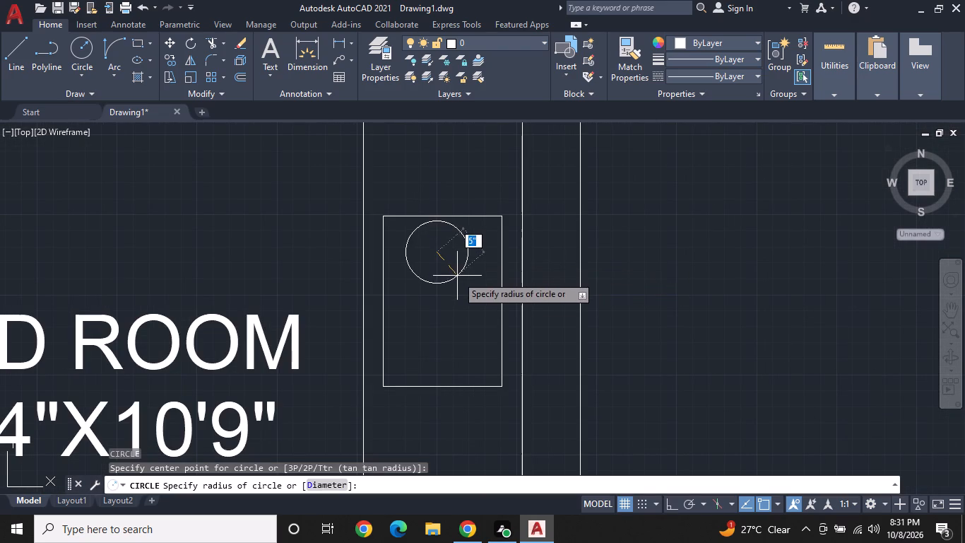
pyautogui.click(453, 264)
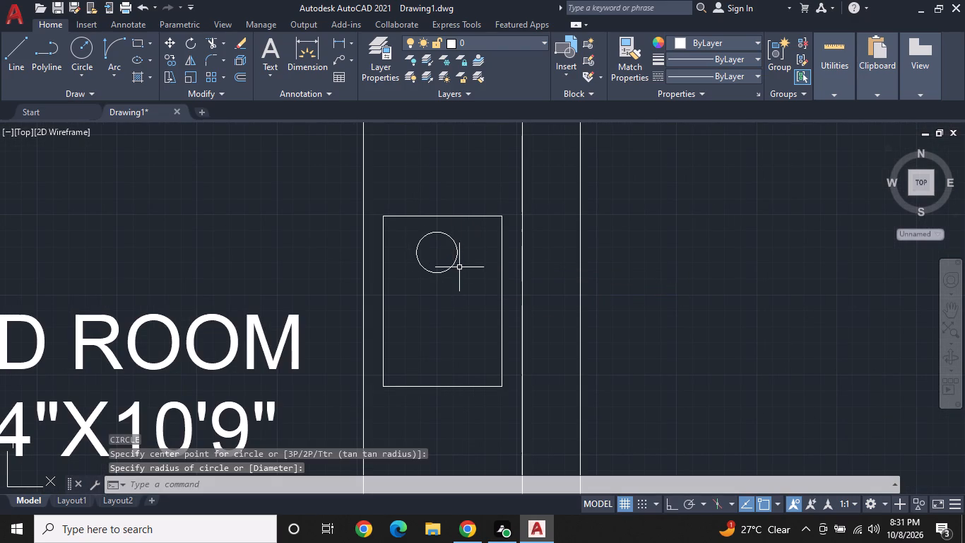
# Move the circle about 1" east, closer to the rectangle's vertical centreline.
pyautogui.click(454, 257)
pyautogui.click(437, 251)
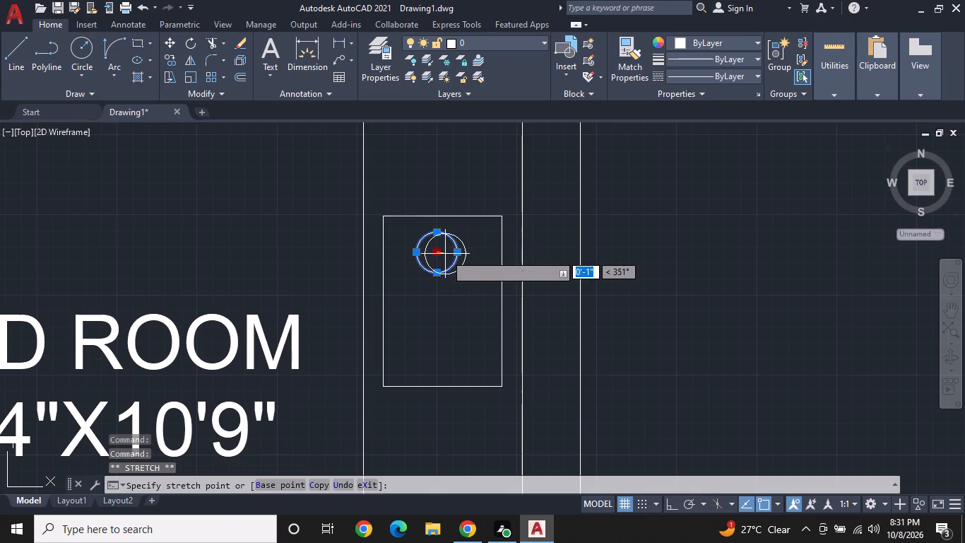
pyautogui.click(446, 254)
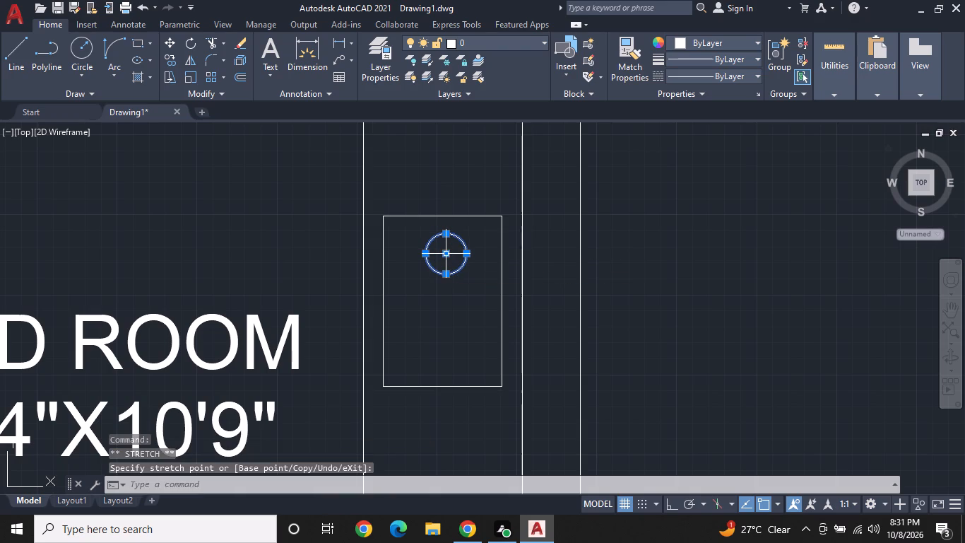
# Copy the circle about 2" due east with Ortho on, overlapping the original.
pyautogui.rightClick(449, 257)
pyautogui.click(483, 291)
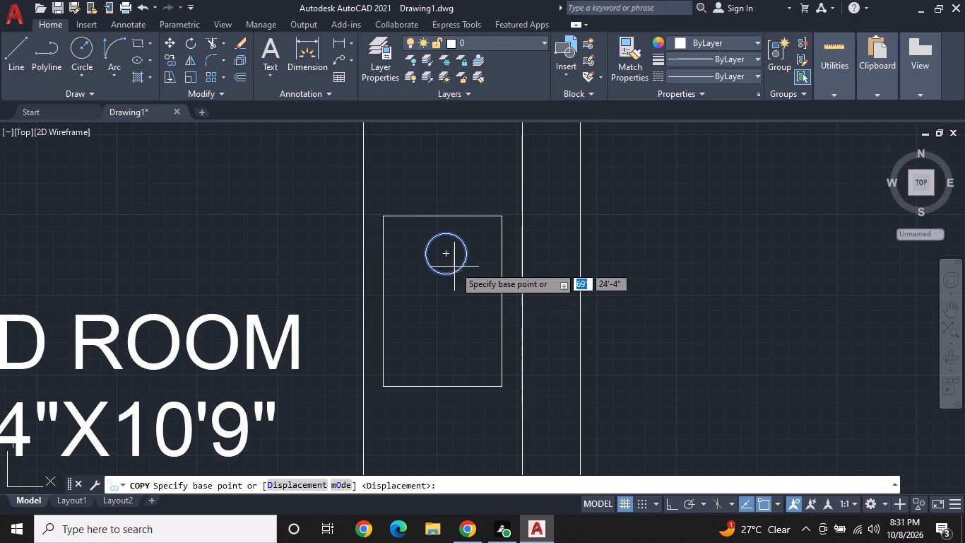
pyautogui.click(446, 255)
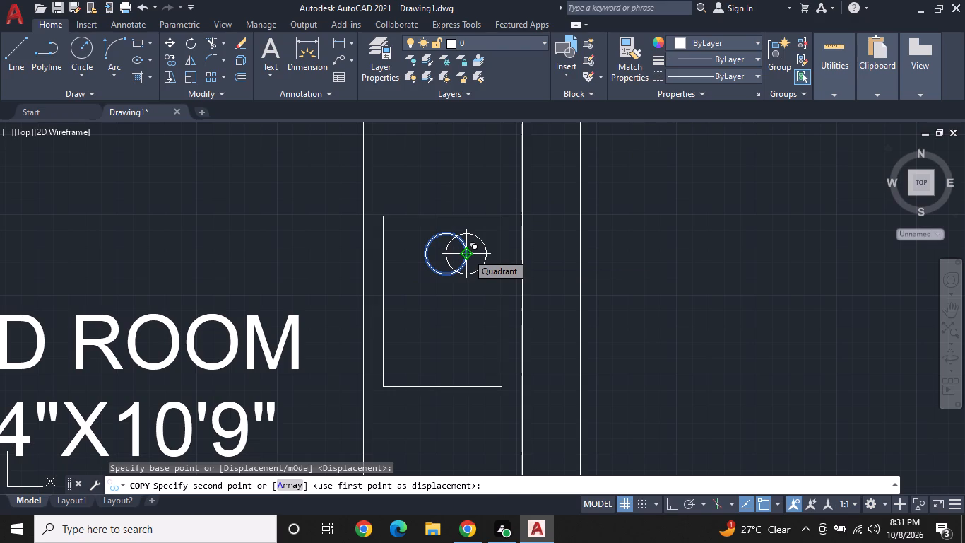
pyautogui.press('F8')
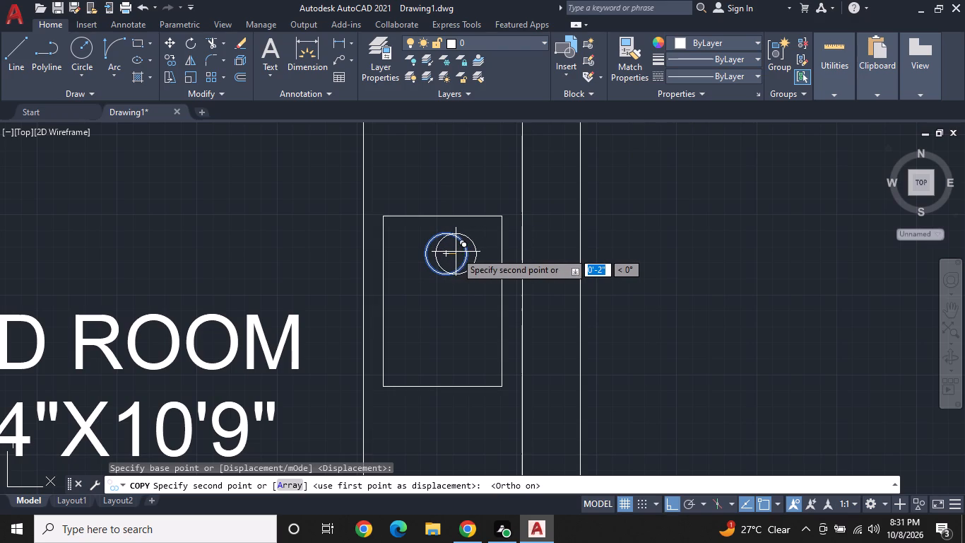
pyautogui.click(455, 252)
pyautogui.press('Escape')
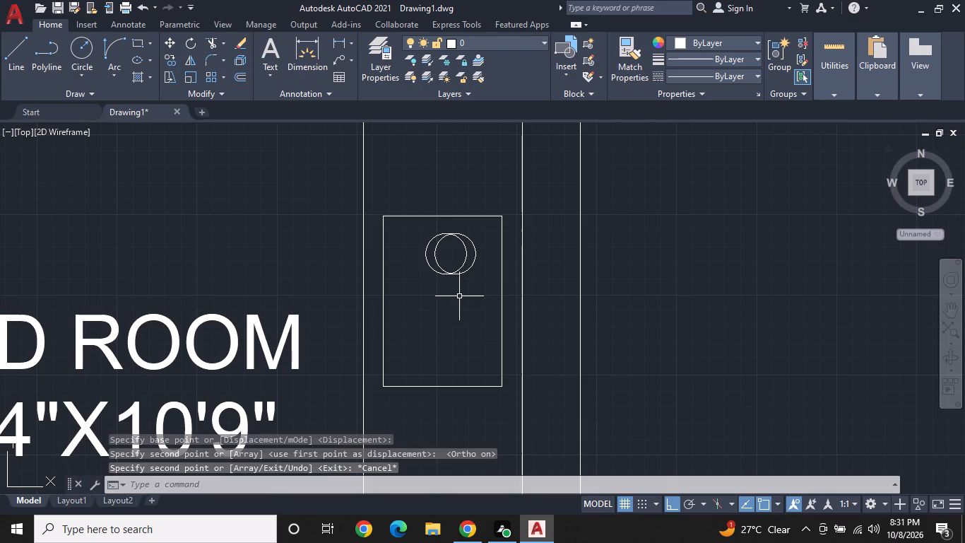
# Copy the two overlapping circles straight south into the southern half of the counter rectangle.
pyautogui.doubleClick(449, 274)
pyautogui.click(434, 267)
pyautogui.press('Escape')
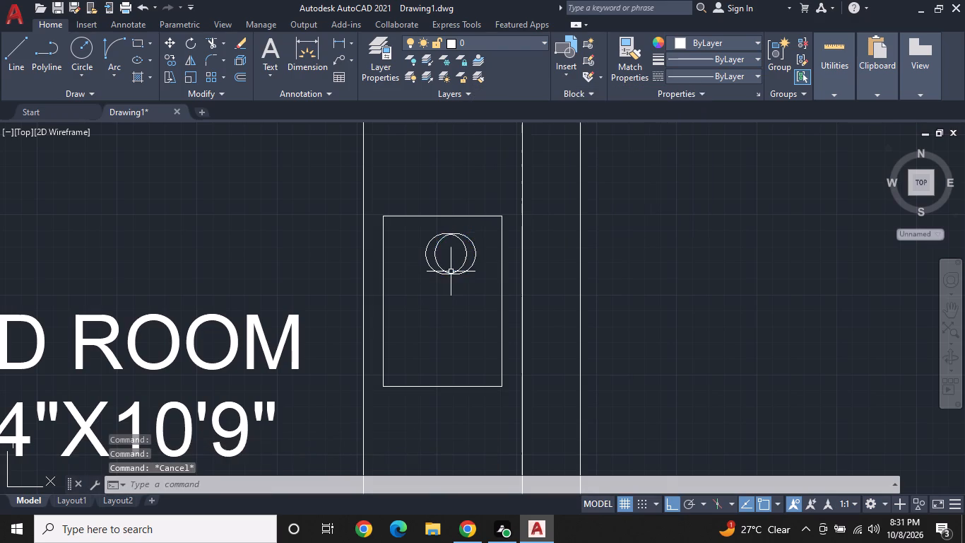
pyautogui.click(441, 269)
pyautogui.click(429, 265)
pyautogui.rightClick(432, 269)
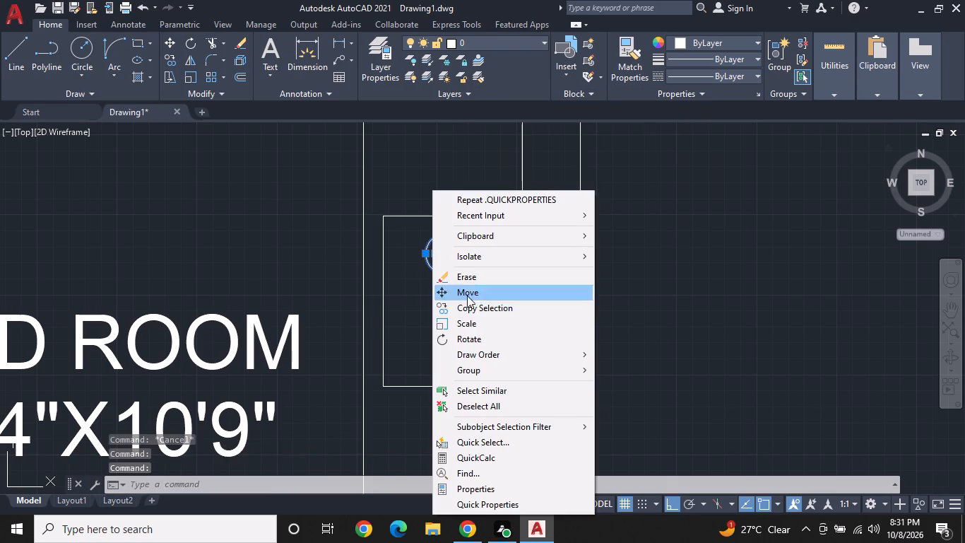
pyautogui.click(487, 308)
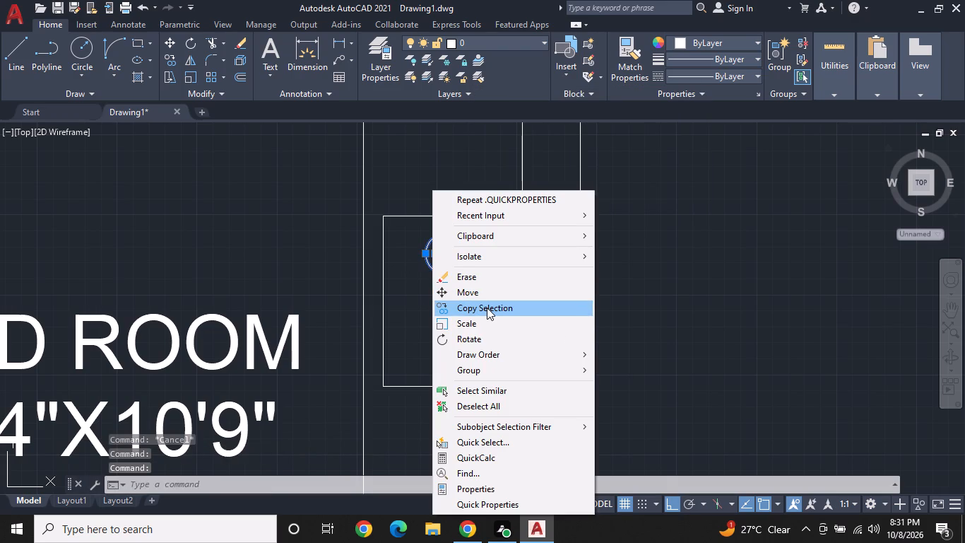
pyautogui.click(451, 256)
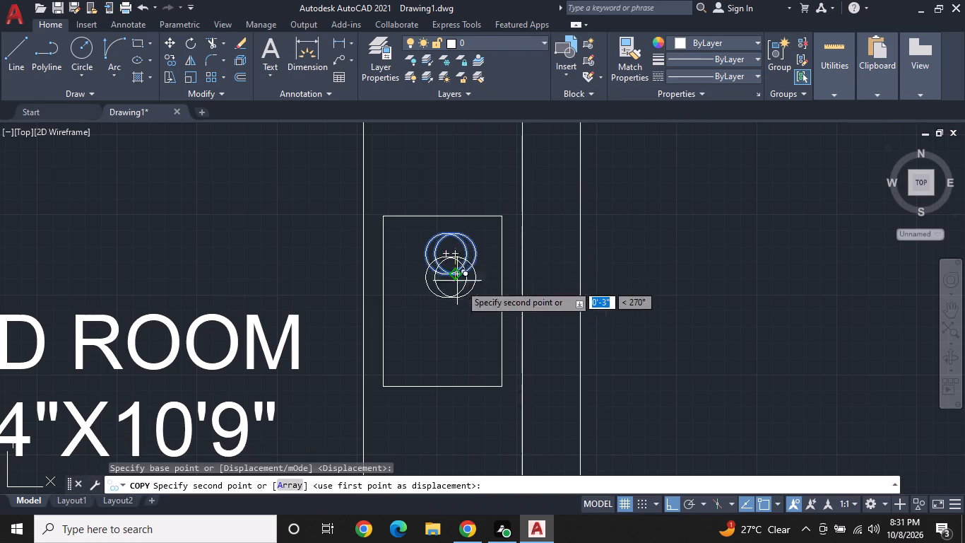
pyautogui.click(465, 333)
pyautogui.press('space')
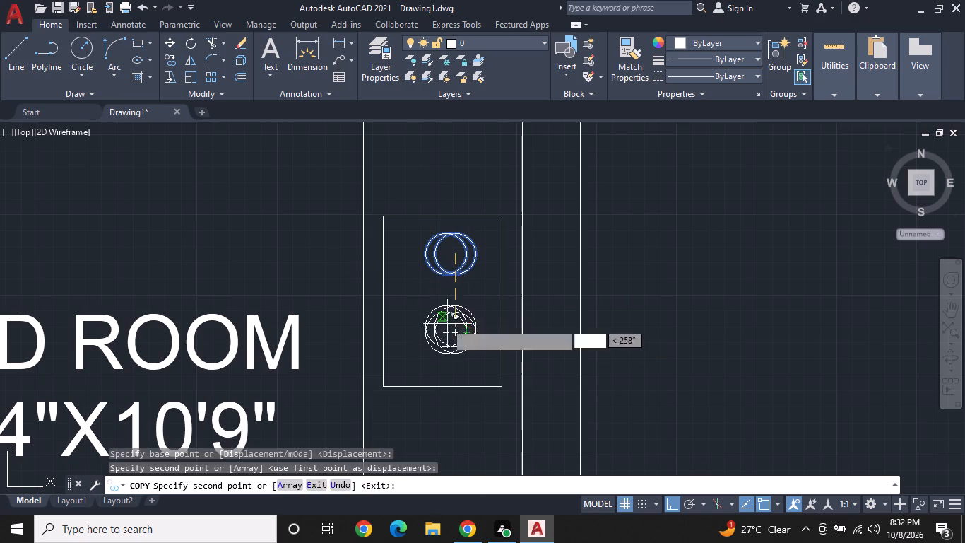
# Draw a vertical line between the counter rectangle's north and south edges, west of the circle pairs.
pyautogui.click(15, 51)
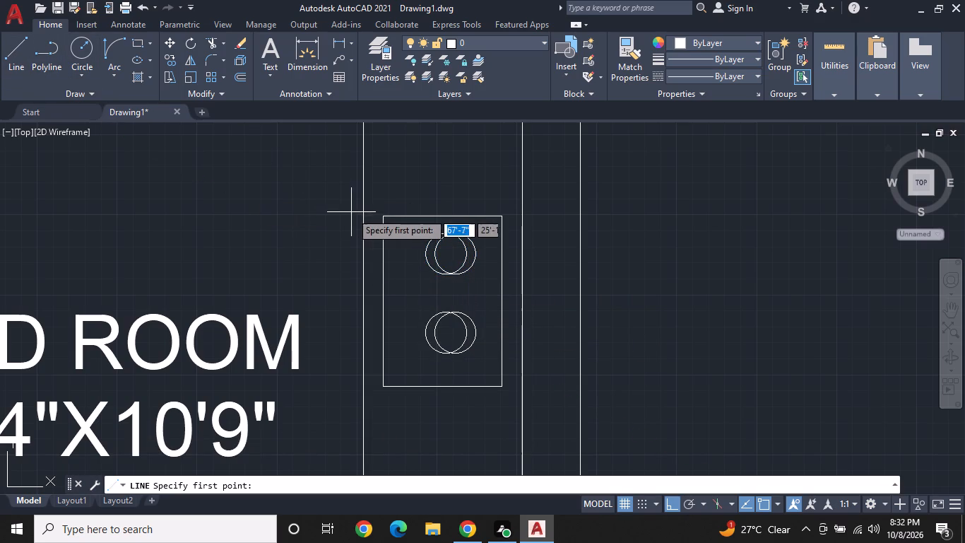
pyautogui.click(415, 221)
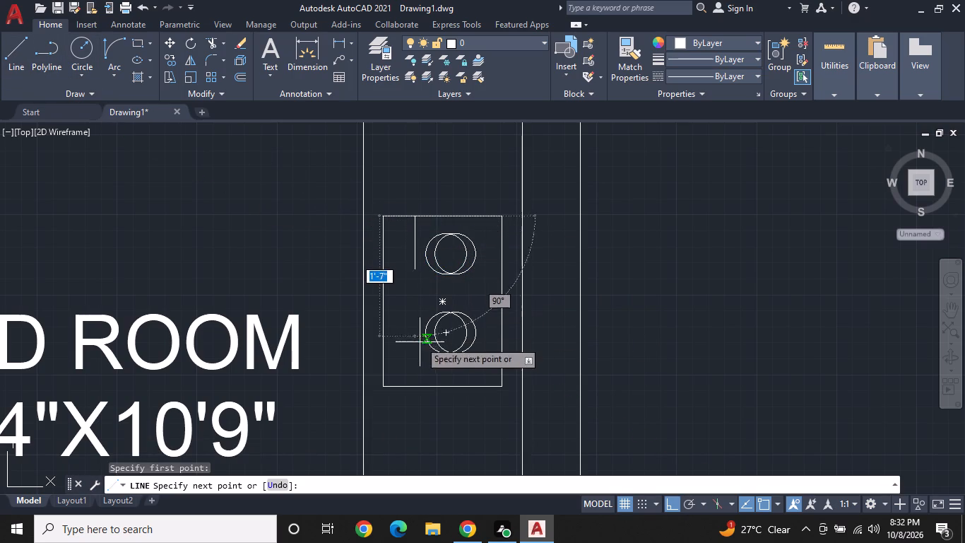
pyautogui.click(413, 386)
pyautogui.press('space')
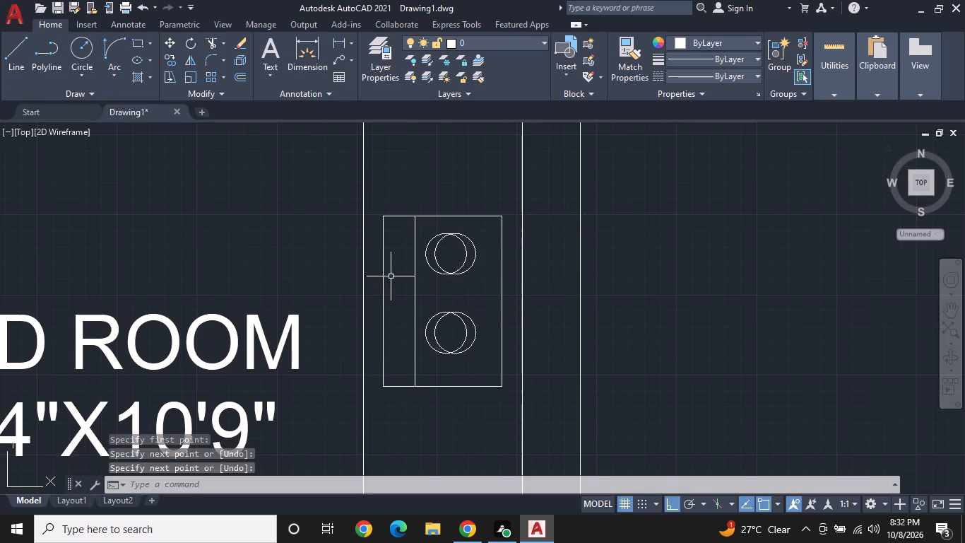
# Draw two circles of about 2" radius in the rectangle's narrow western strip, one beside each pair of overlapping circles.
pyautogui.scroll(1, 391, 274)
pyautogui.write('C')
pyautogui.press('space')
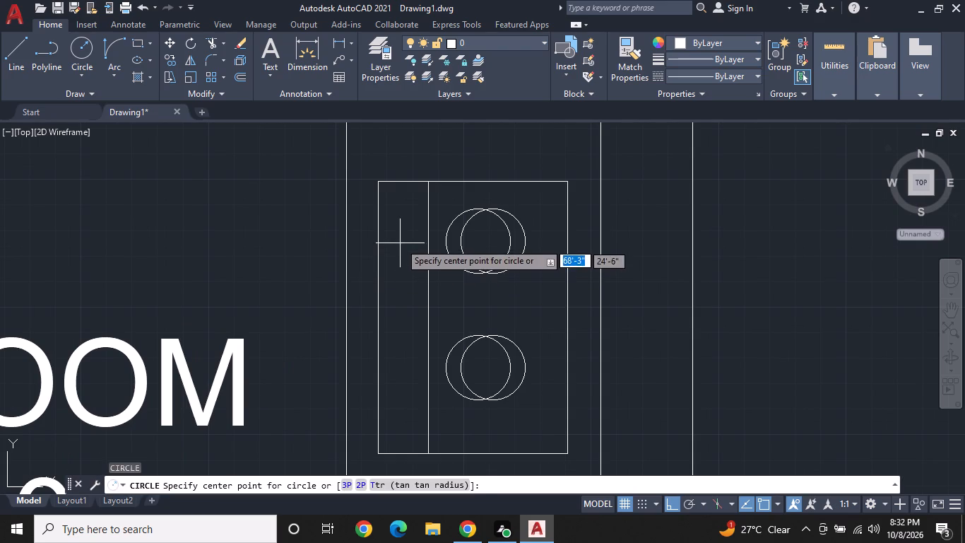
pyautogui.click(400, 243)
pyautogui.click(413, 258)
pyautogui.press('space')
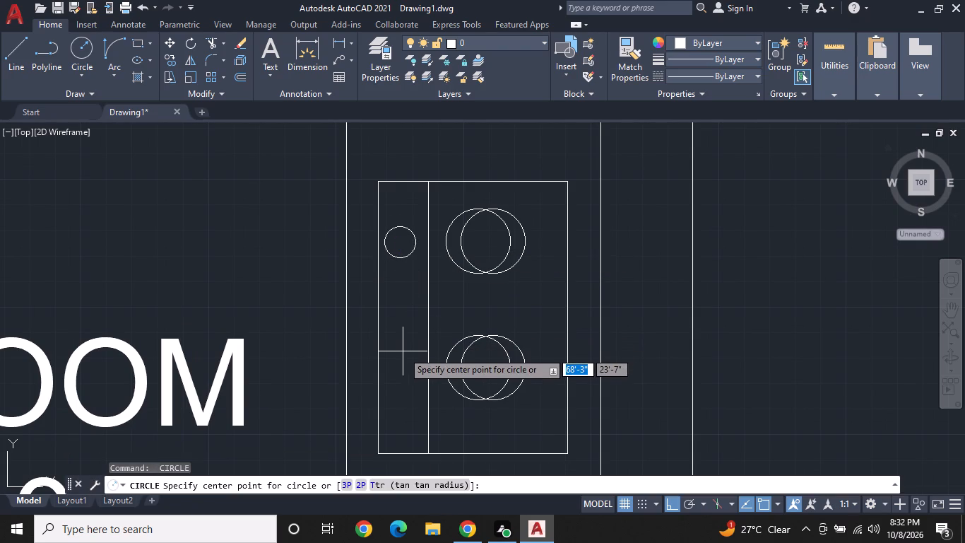
pyautogui.click(401, 360)
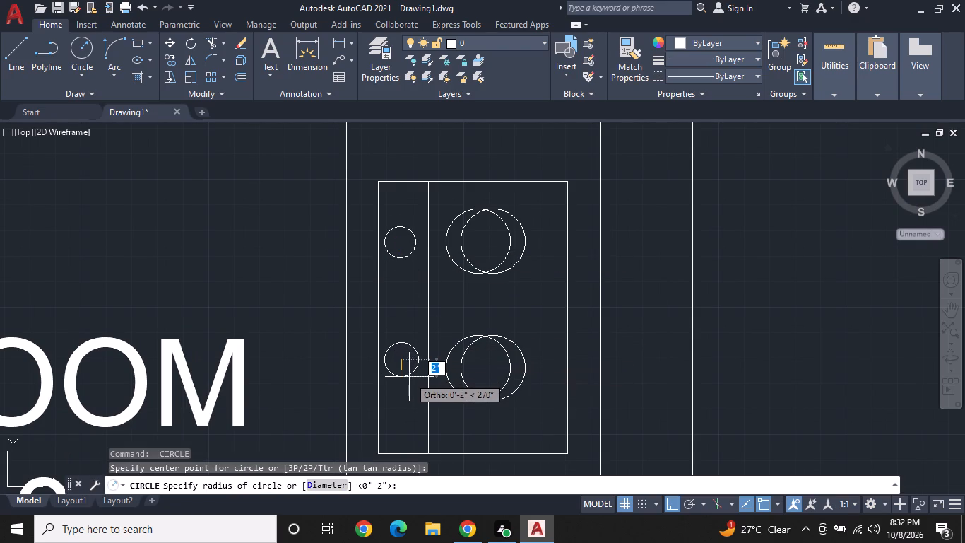
pyautogui.click(410, 374)
pyautogui.press('space')
pyautogui.scroll(-2, 412, 317)
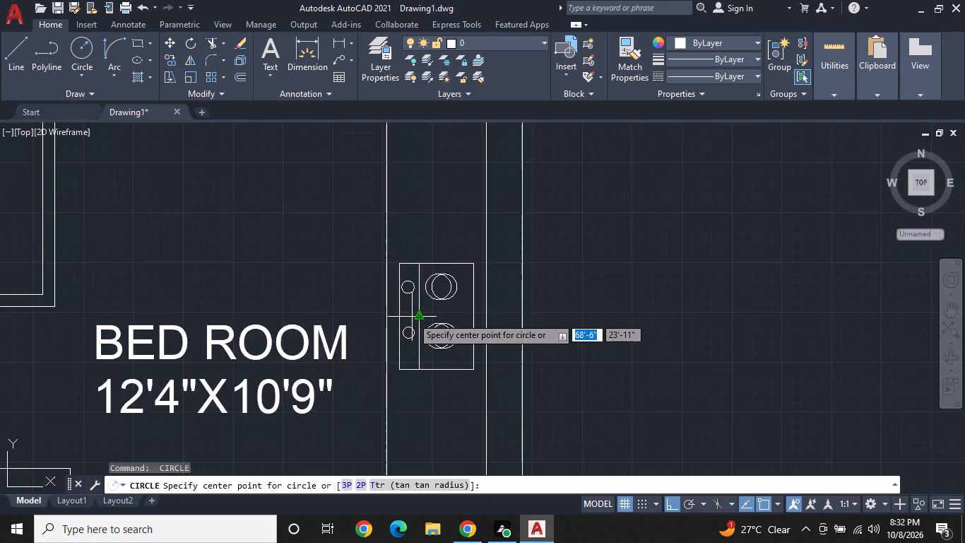
pyautogui.scroll(-1, 412, 317)
pyautogui.moveTo(357, 266); pyautogui.dragTo(584, 330, button='middle')
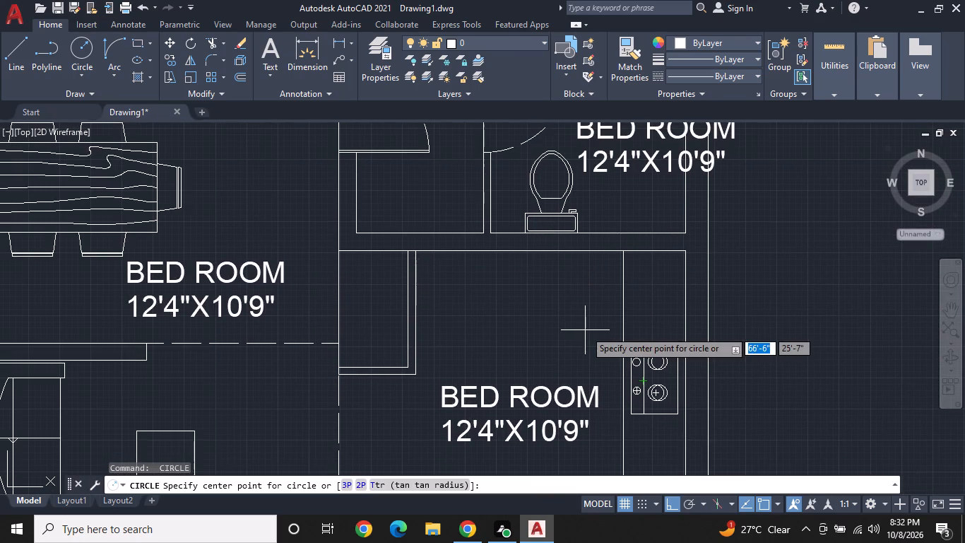
pyautogui.press('Escape')
# Change the room name in the northern middle room, with the sofa and two chairs, to DRAWING.
pyautogui.scroll(-2, 504, 293)
pyautogui.moveTo(504, 293); pyautogui.dragTo(605, 339, button='middle')
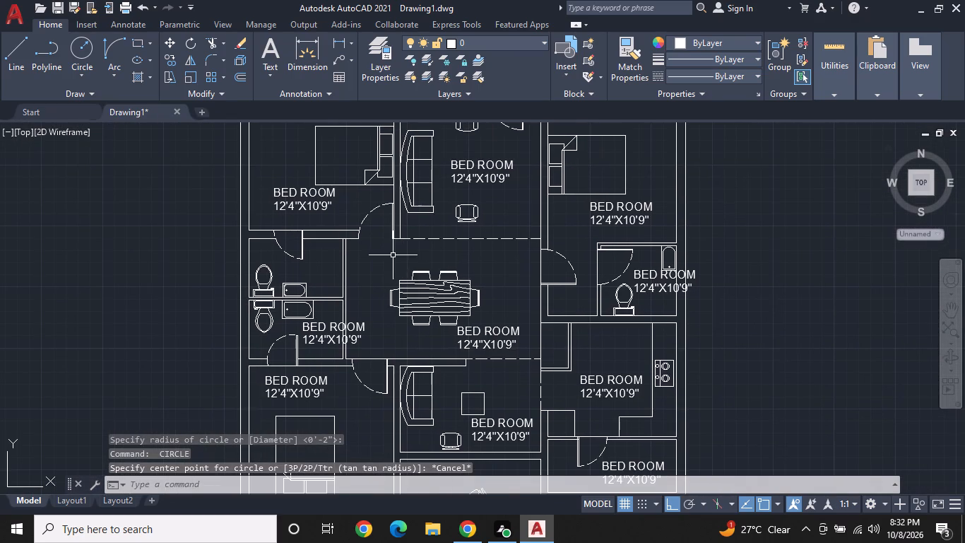
pyautogui.moveTo(371, 230); pyautogui.dragTo(403, 291, button='middle')
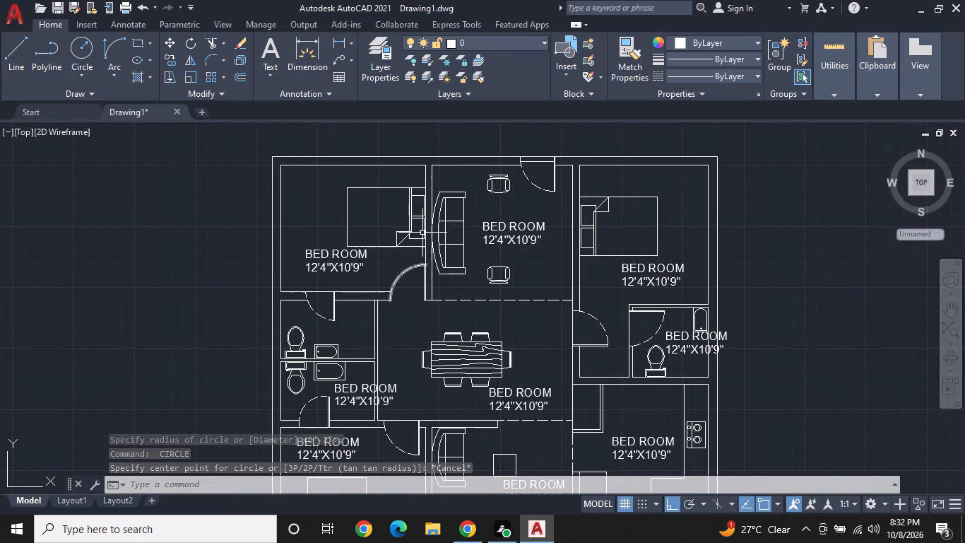
pyautogui.doubleClick(509, 228)
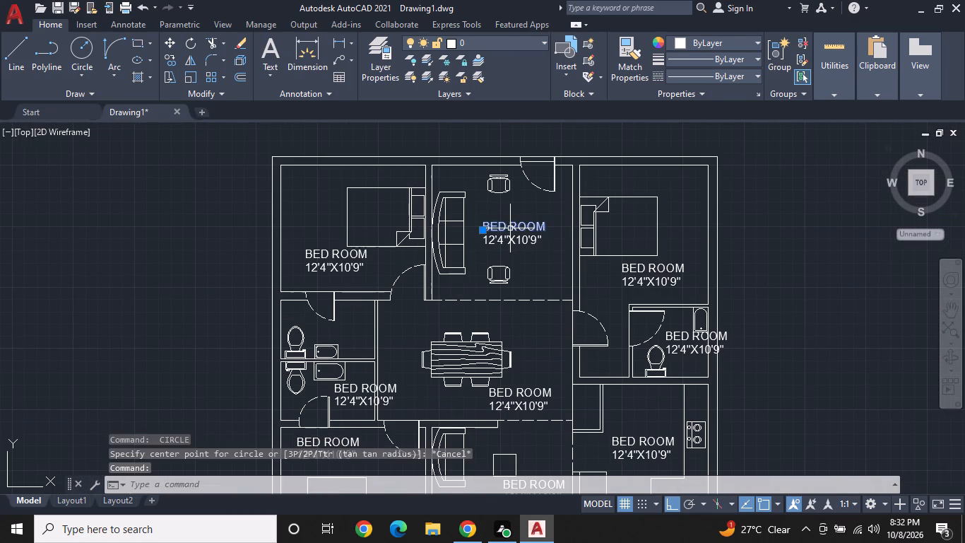
pyautogui.press('BackSpace')
pyautogui.doubleClick(510, 228)
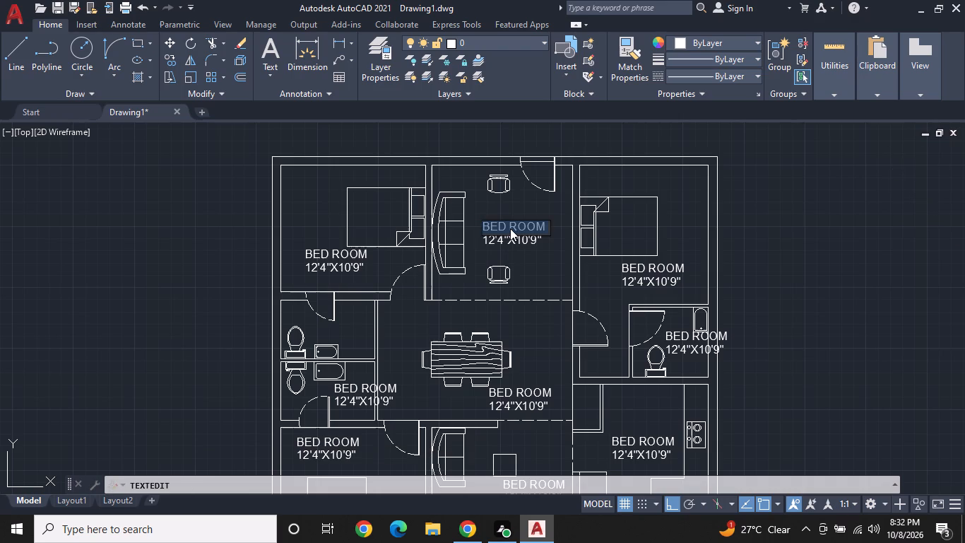
pyautogui.press('BackSpace')
pyautogui.write('DRAWING')
pyautogui.press('space')
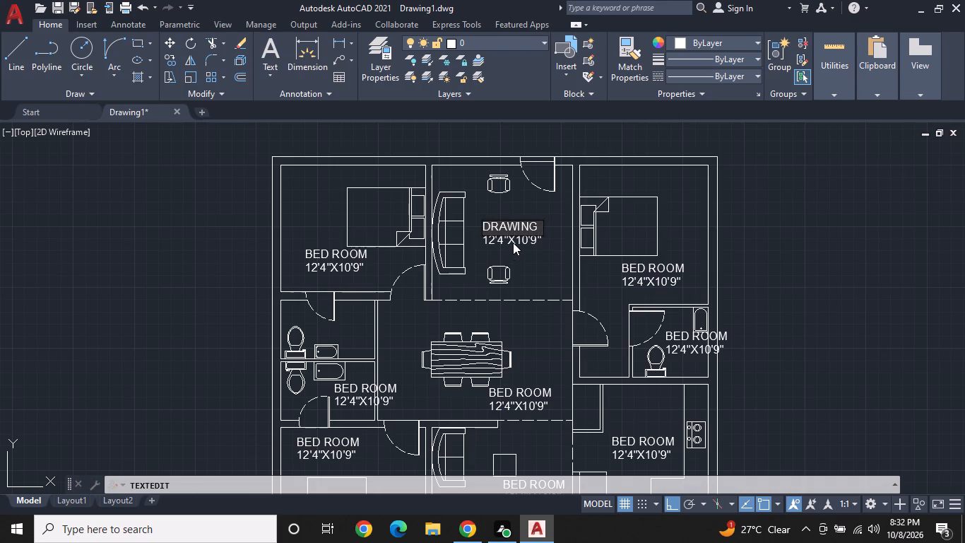
pyautogui.press('Return')
# Set the dimension text under the DRAWING label to 12'0"X11'4".
pyautogui.click(516, 238)
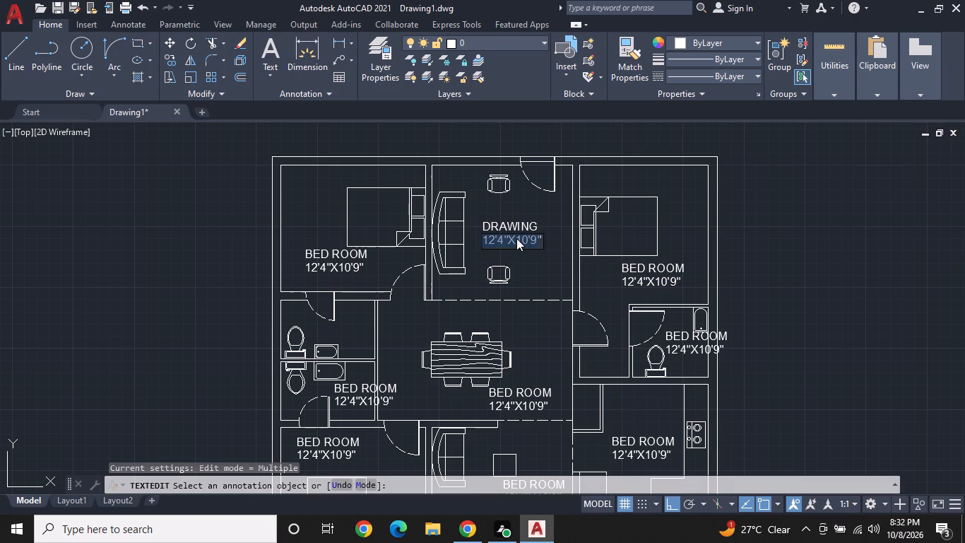
pyautogui.press('BackSpace')
pyautogui.press('1')
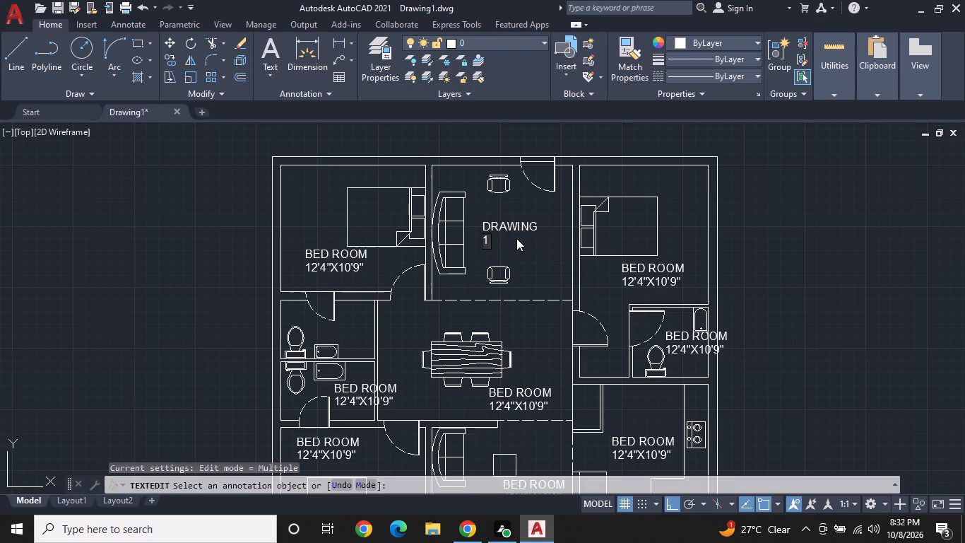
pyautogui.write("2'")
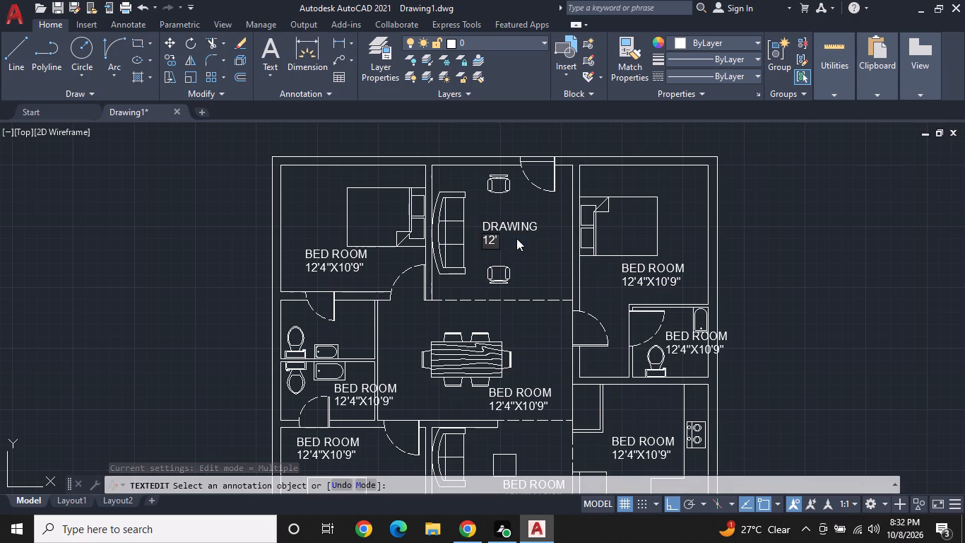
pyautogui.press('0')
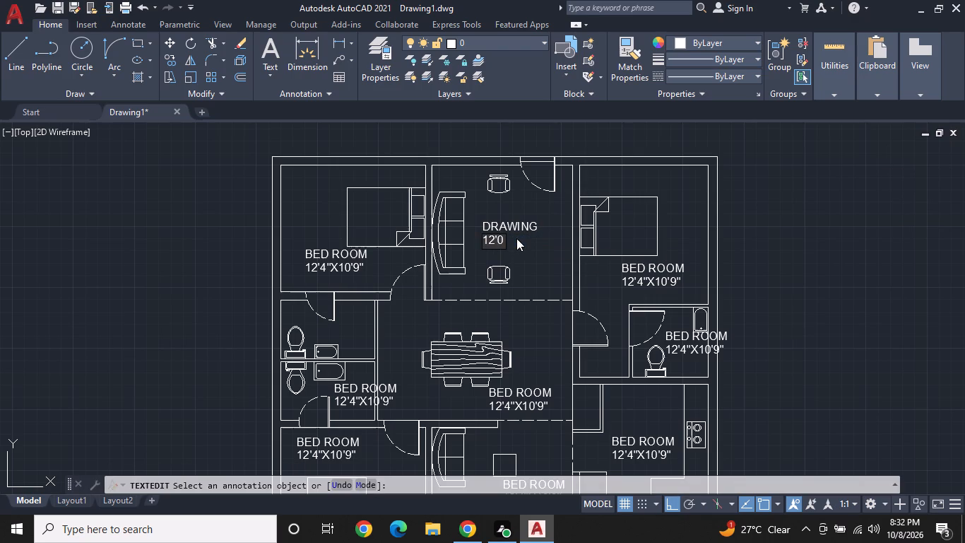
pyautogui.write('"X')
pyautogui.write("11'4")
pyautogui.hotkey('shift', '"')
pyautogui.press('Return')
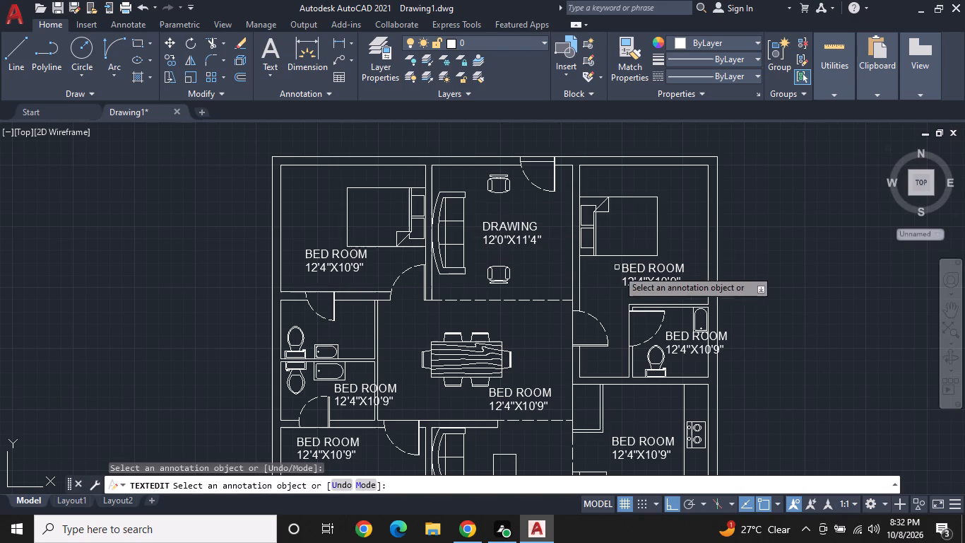
# Set the dimension text of the north-east bedroom to 11'0"X11'10".
pyautogui.click(670, 279)
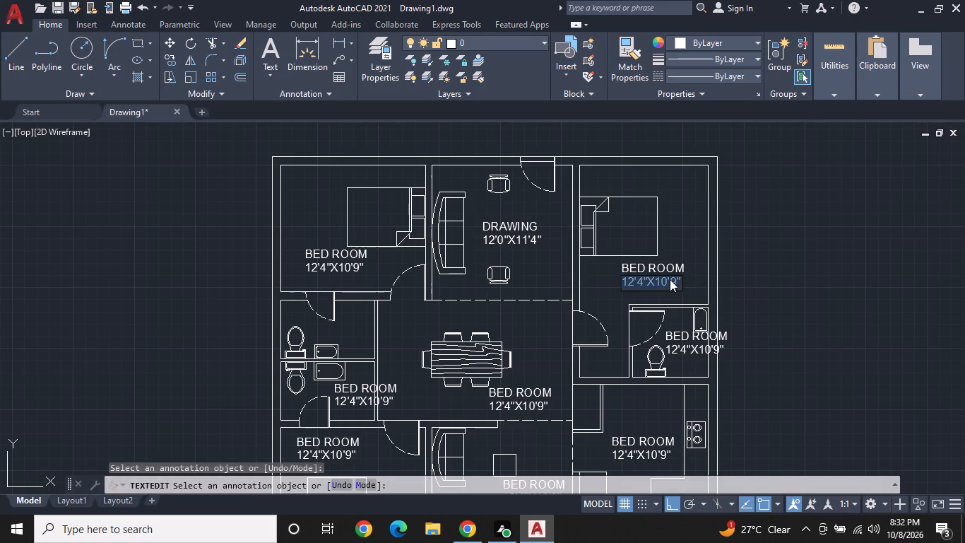
pyautogui.press('BackSpace')
pyautogui.write('11\'0"X')
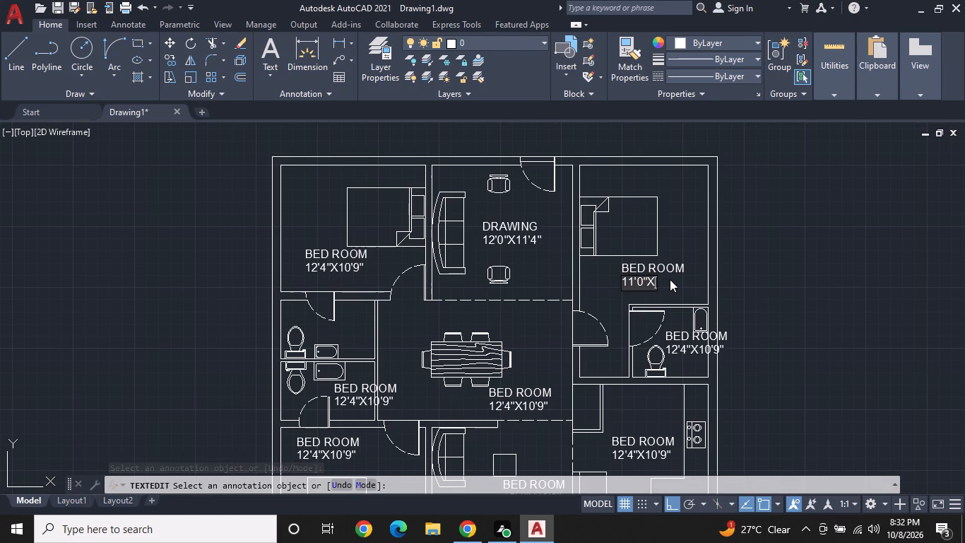
pyautogui.write("11'10")
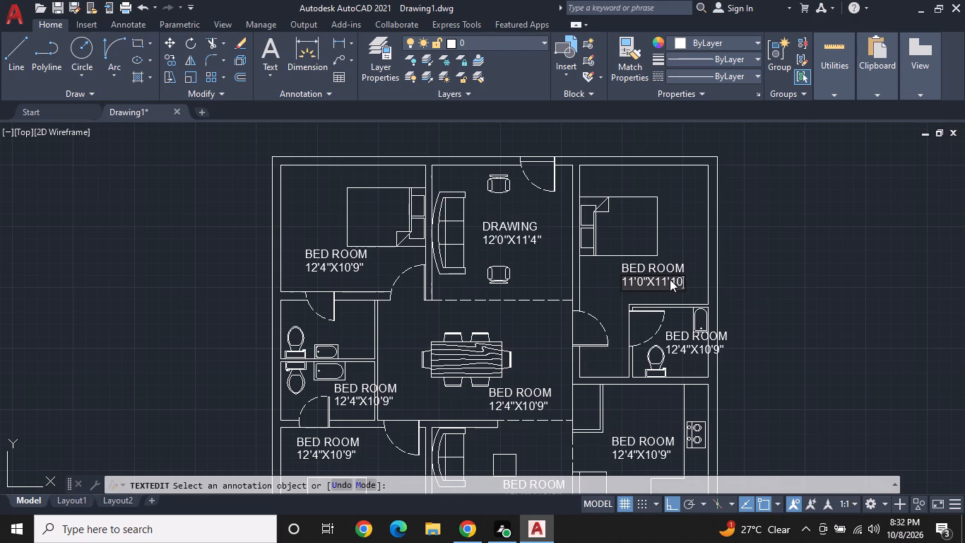
pyautogui.hotkey('shift', '"')
pyautogui.press('Return')
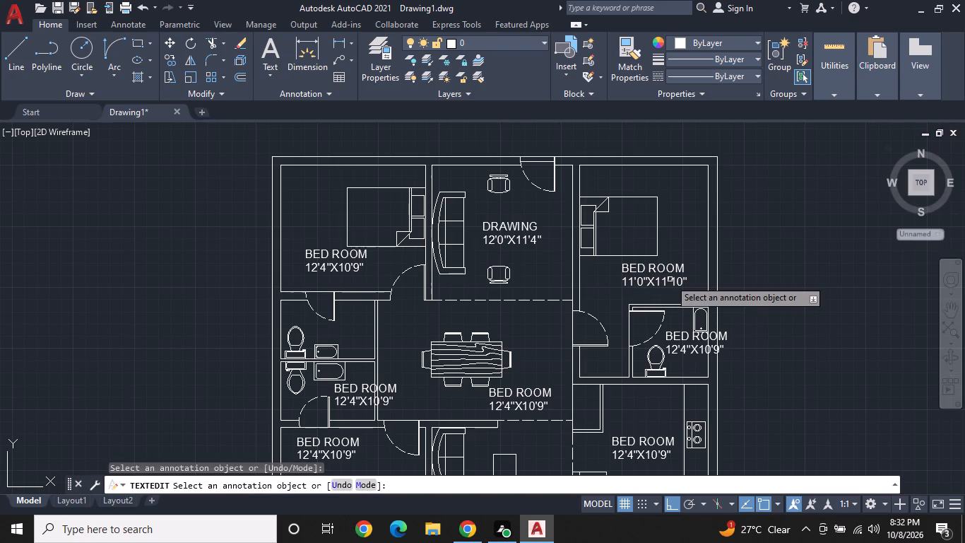
# Change the room name in the bathroom south of the north-east bedroom to TOILET.
pyautogui.click(699, 338)
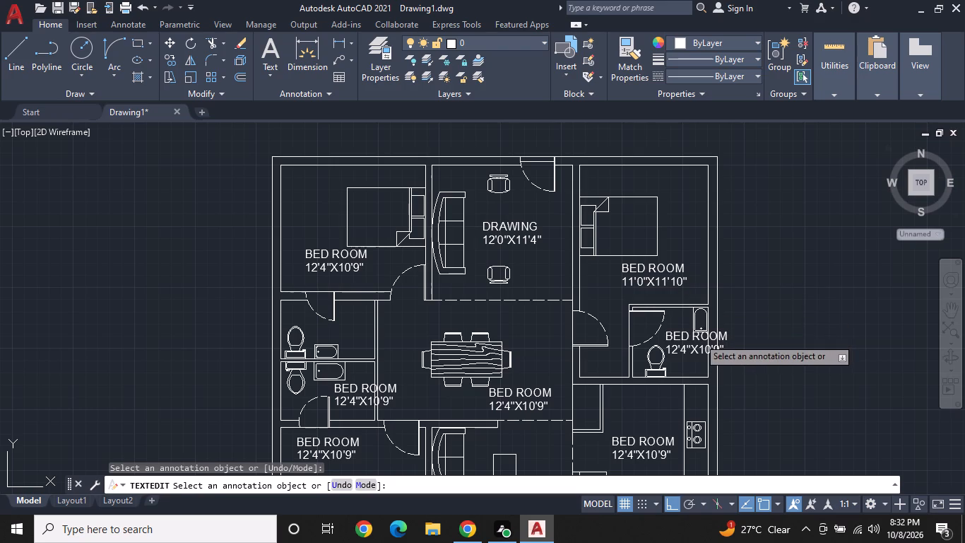
pyautogui.press('BackSpace')
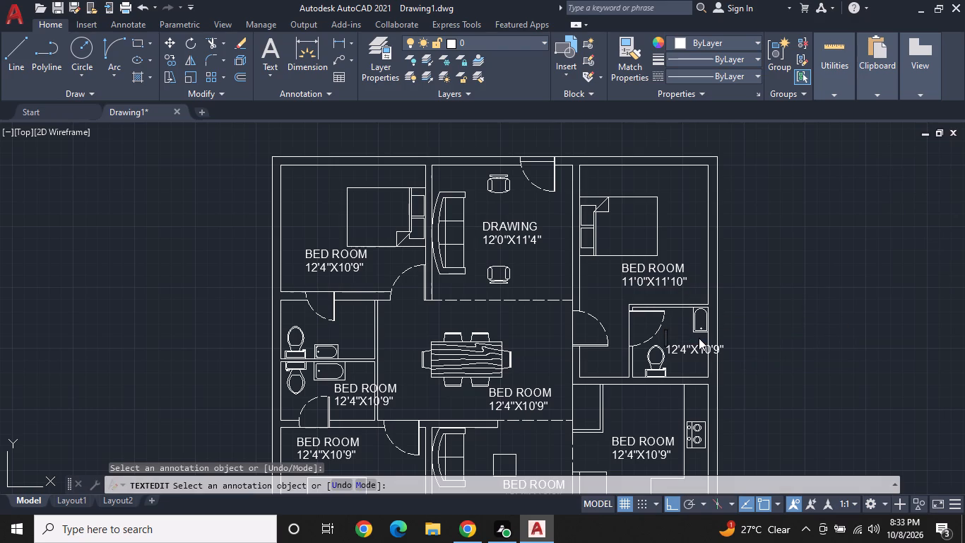
pyautogui.write('TOILET')
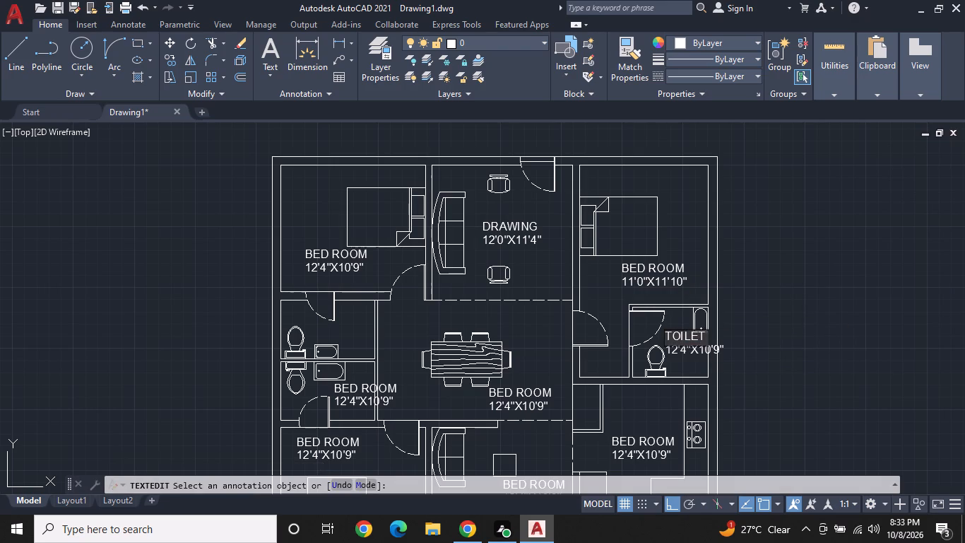
pyautogui.press('Return')
# Set the dimension text under the TOILET label to 6'6"X6'0".
pyautogui.click(699, 348)
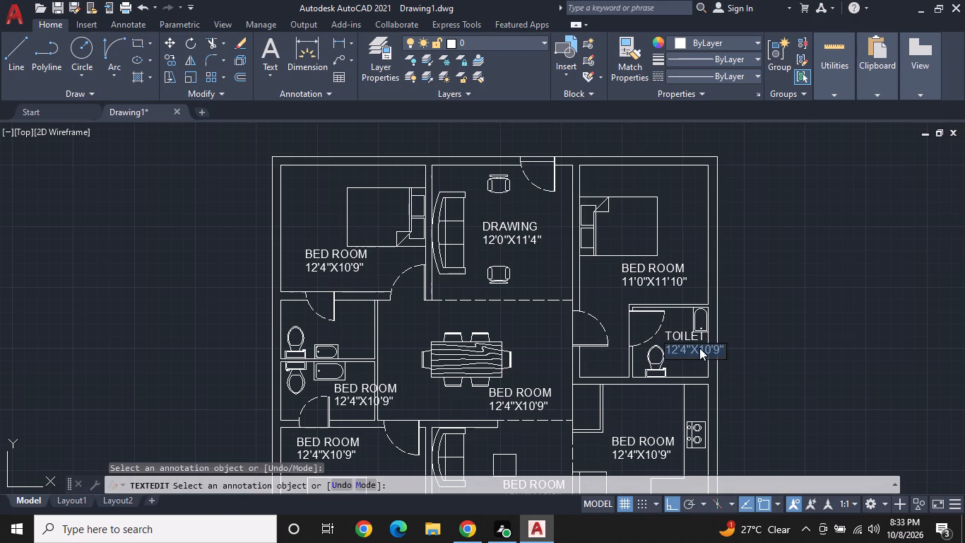
pyautogui.press('BackSpace')
pyautogui.write('6\'6"')
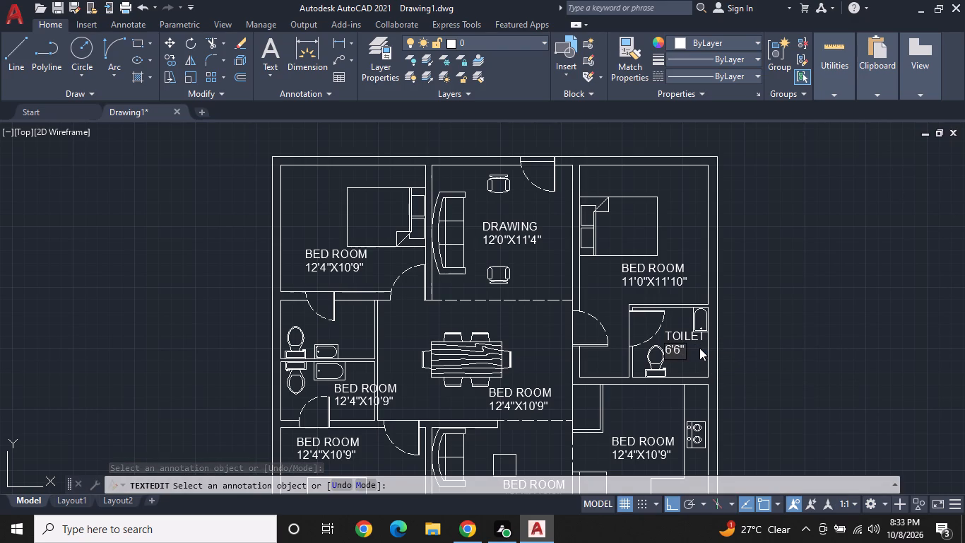
pyautogui.press('x')
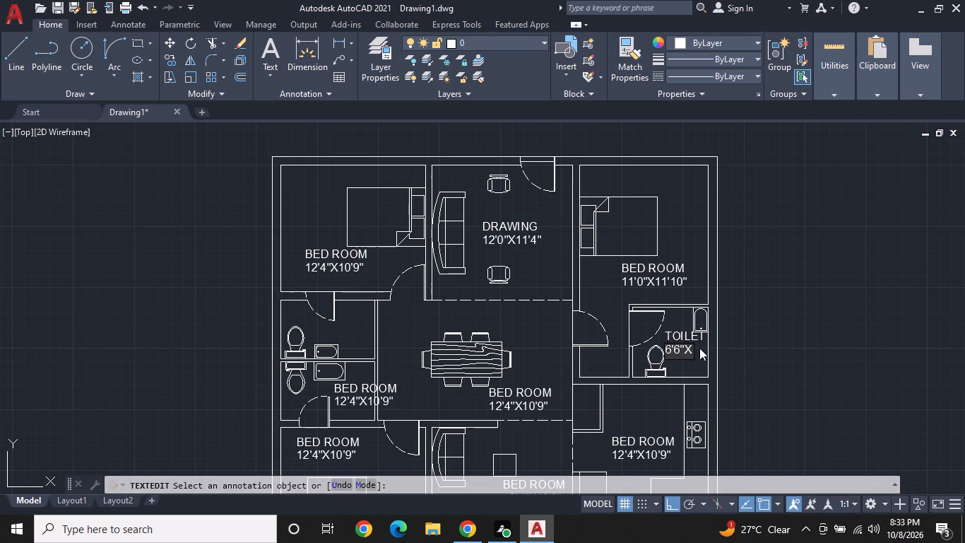
pyautogui.write('6\'0"')
pyautogui.press('Return')
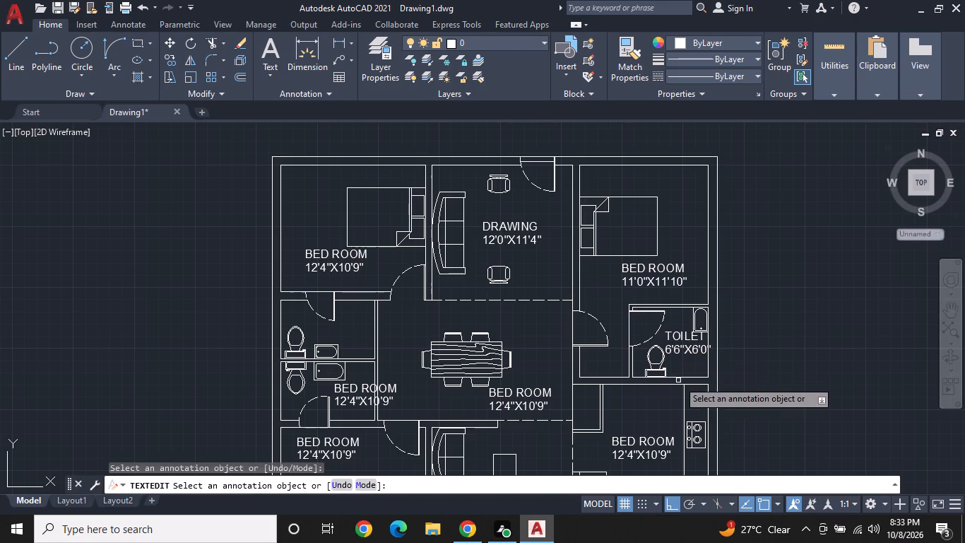
# Change the room name in the room with the stove, south of the TOILET, to KITCHEN.
pyautogui.moveTo(682, 399); pyautogui.dragTo(658, 320, button='middle')
pyautogui.click(636, 363)
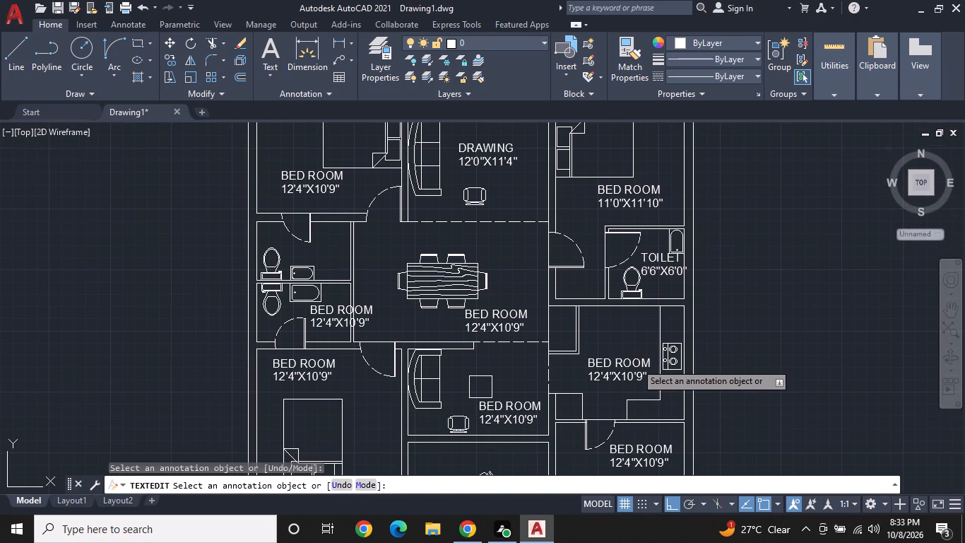
pyautogui.press('BackSpace')
pyautogui.write('KITCHEN')
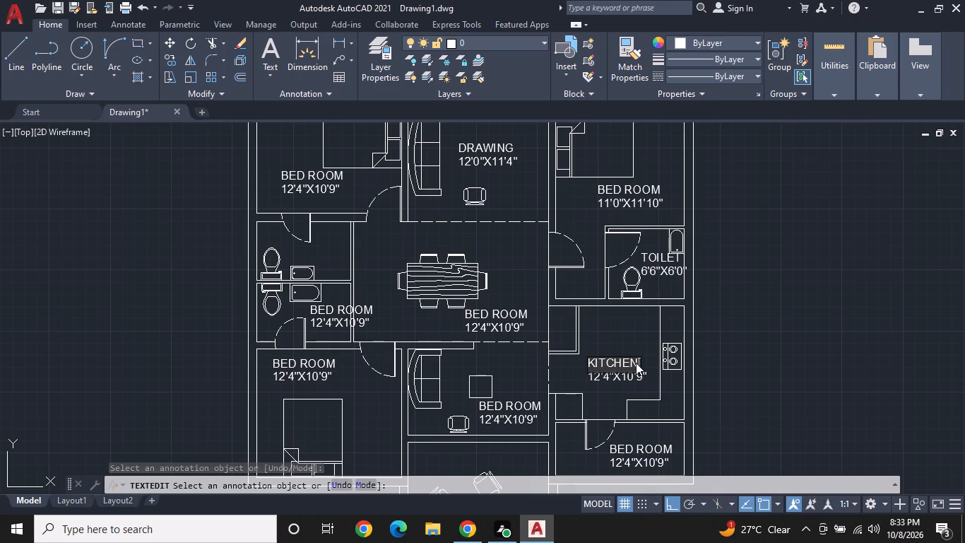
pyautogui.press('Return')
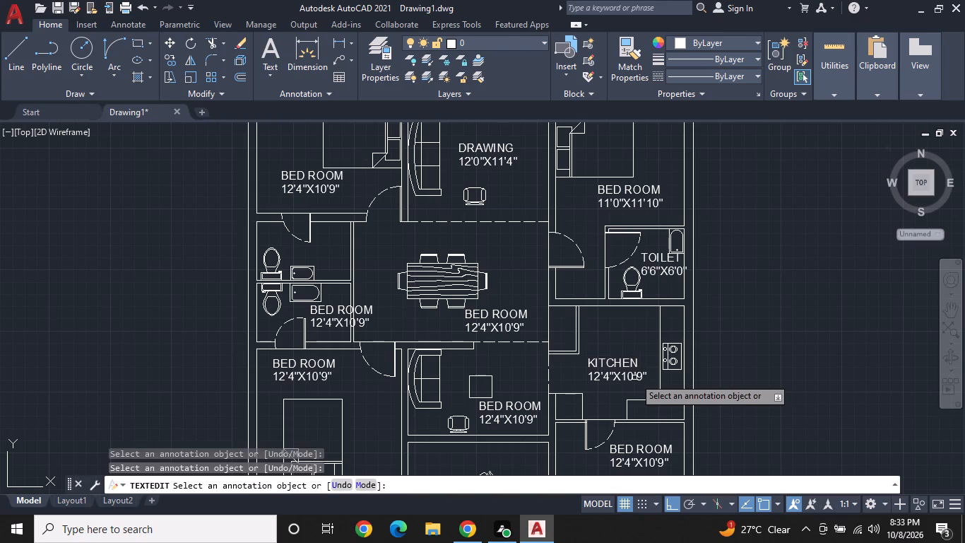
# Set the dimension text under the KITCHEN label to 11'0"X9'9".
pyautogui.click(635, 380)
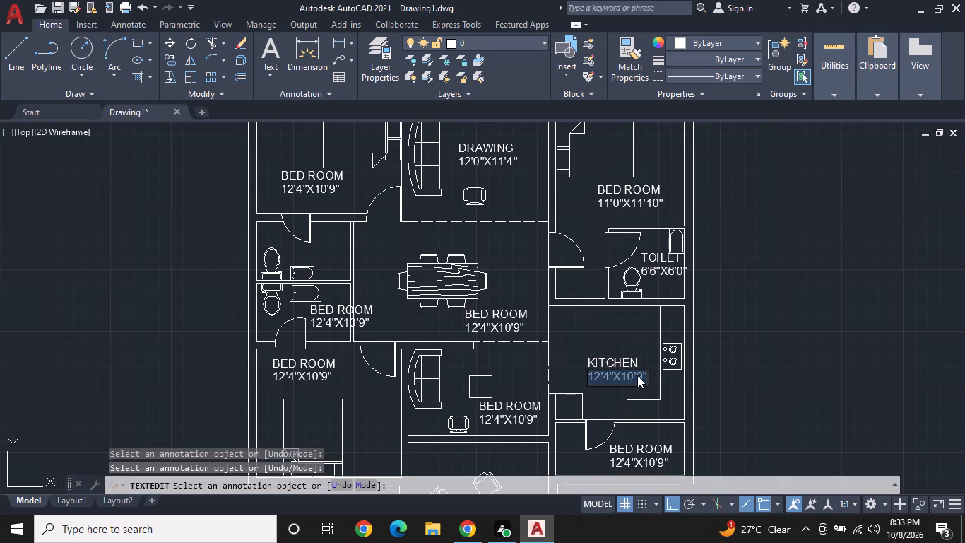
pyautogui.press('BackSpace')
pyautogui.write('11')
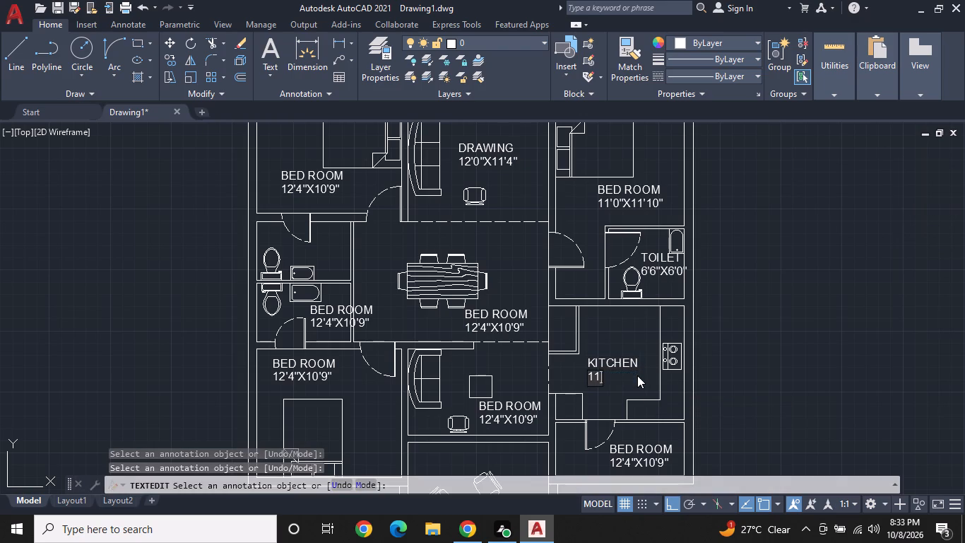
pyautogui.write('\'0"X')
pyautogui.write('9\'9"')
pyautogui.press('Return')
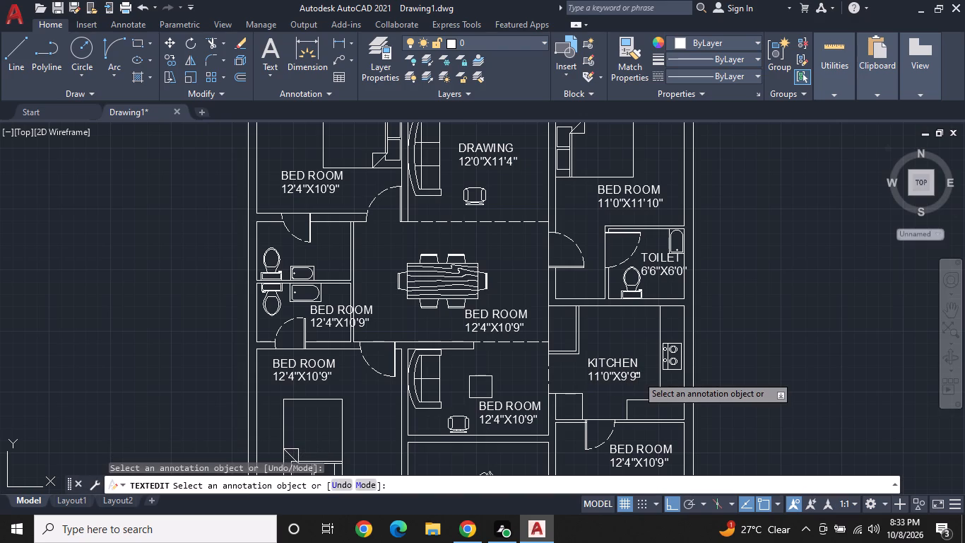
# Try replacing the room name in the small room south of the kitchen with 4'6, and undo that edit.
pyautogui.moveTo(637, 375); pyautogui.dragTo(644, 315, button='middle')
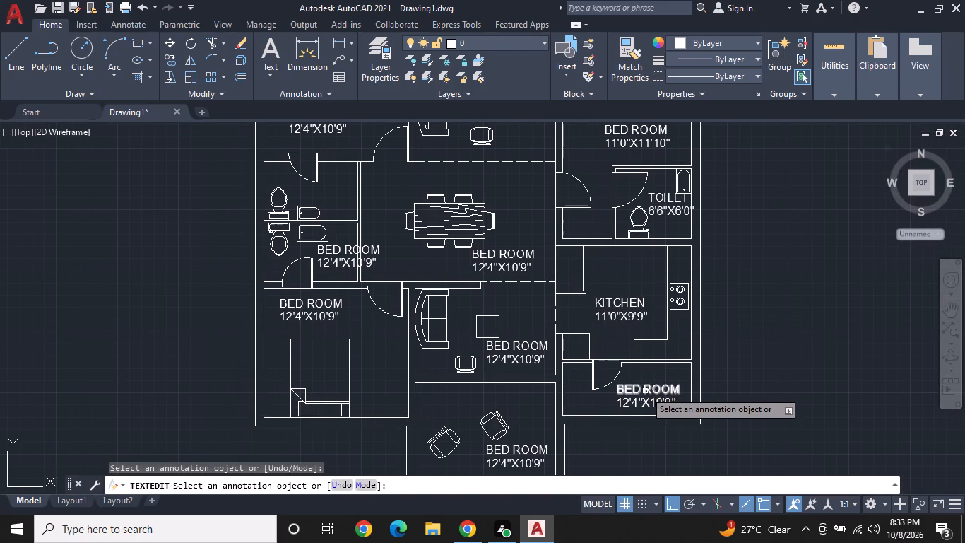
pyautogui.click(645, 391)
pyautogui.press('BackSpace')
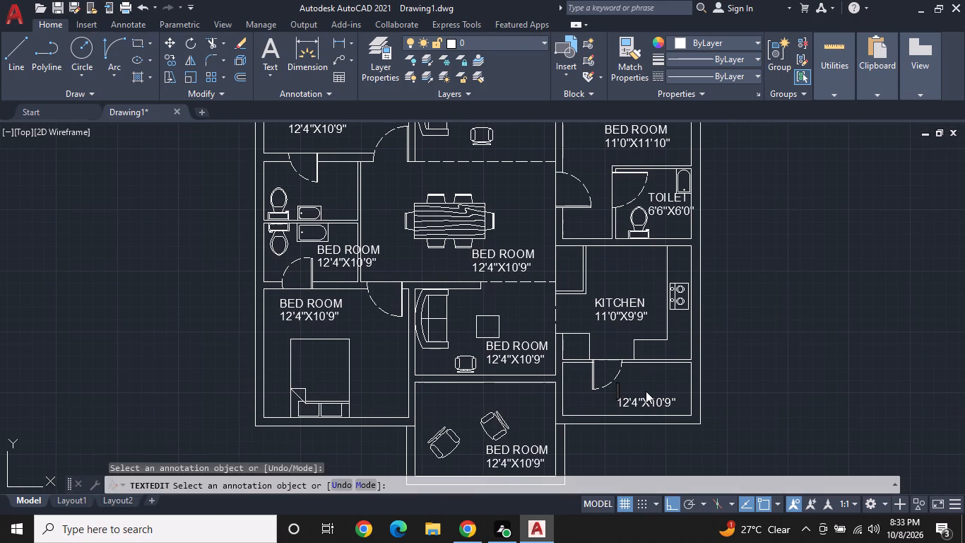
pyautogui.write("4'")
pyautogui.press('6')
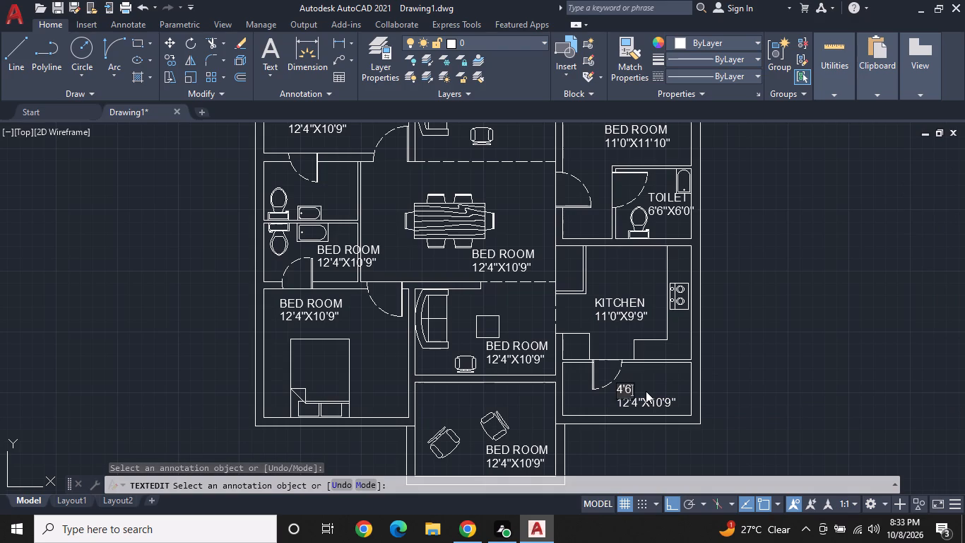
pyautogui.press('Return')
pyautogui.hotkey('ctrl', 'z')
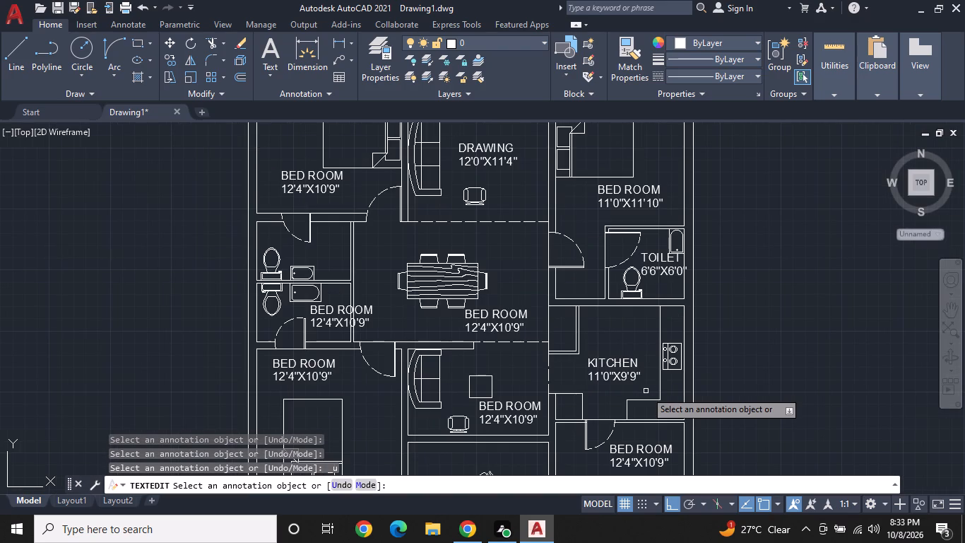
# Change the upper label line in the small room south of the kitchen to 4'6"WIDE.
pyautogui.moveTo(627, 349); pyautogui.dragTo(623, 274, button='middle')
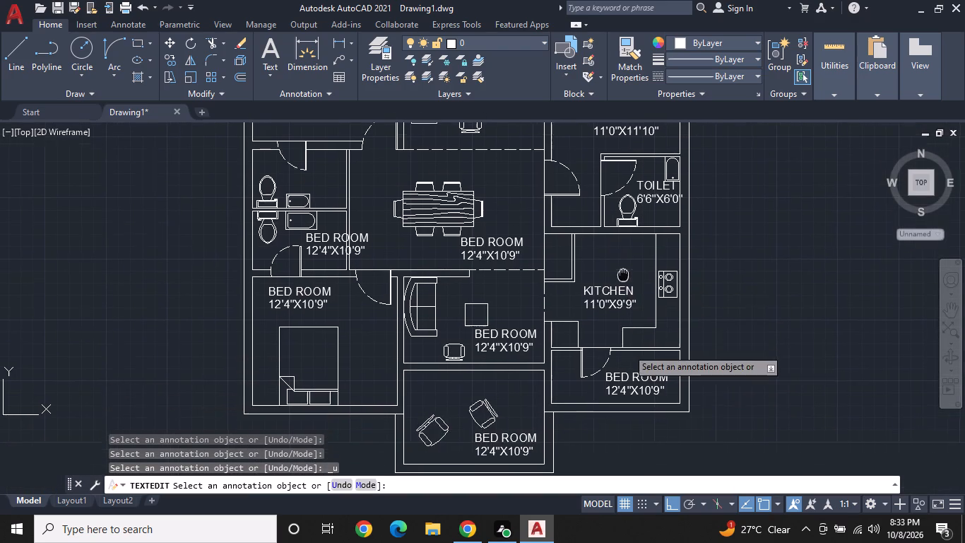
pyautogui.click(635, 376)
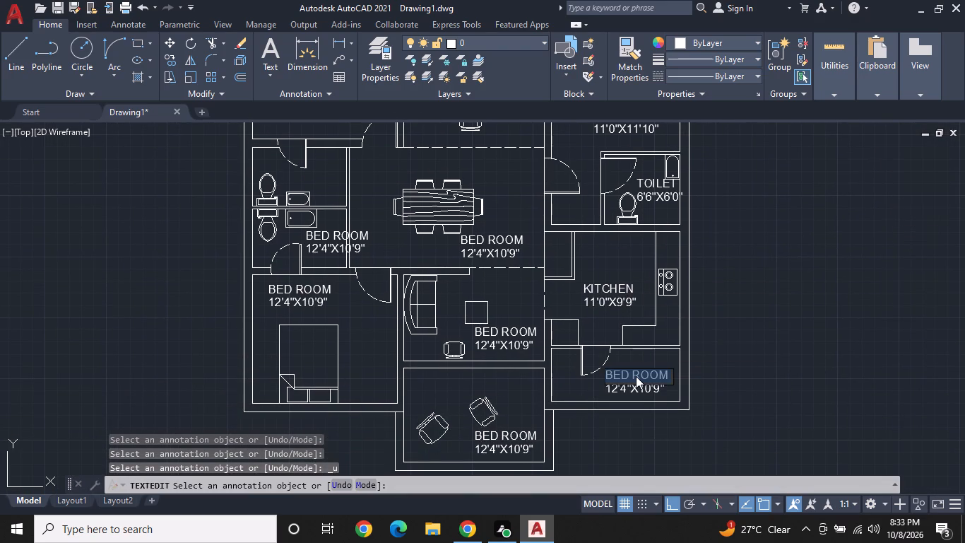
pyautogui.press('BackSpace')
pyautogui.write('4\'6"')
pyautogui.press('x')
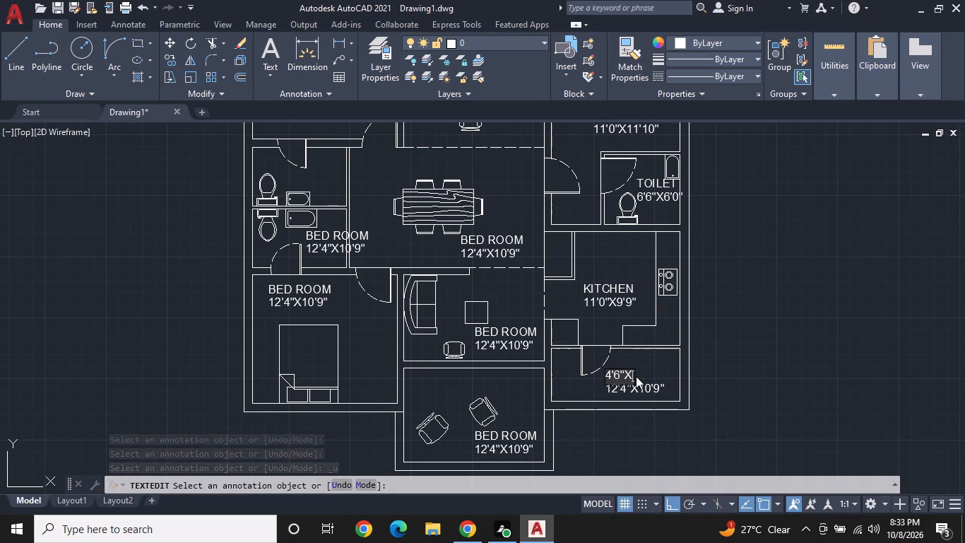
pyautogui.press('BackSpace')
pyautogui.write('WIDE')
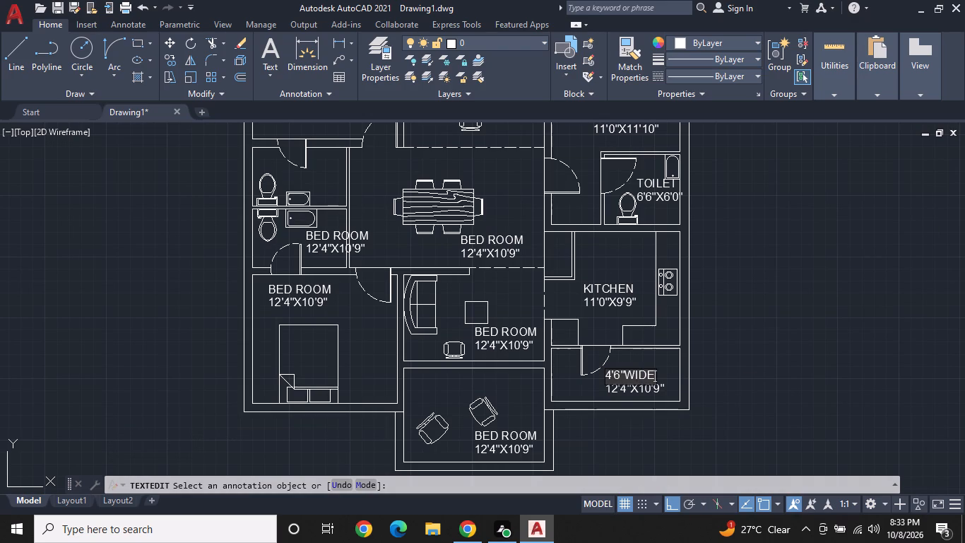
pyautogui.press('Return')
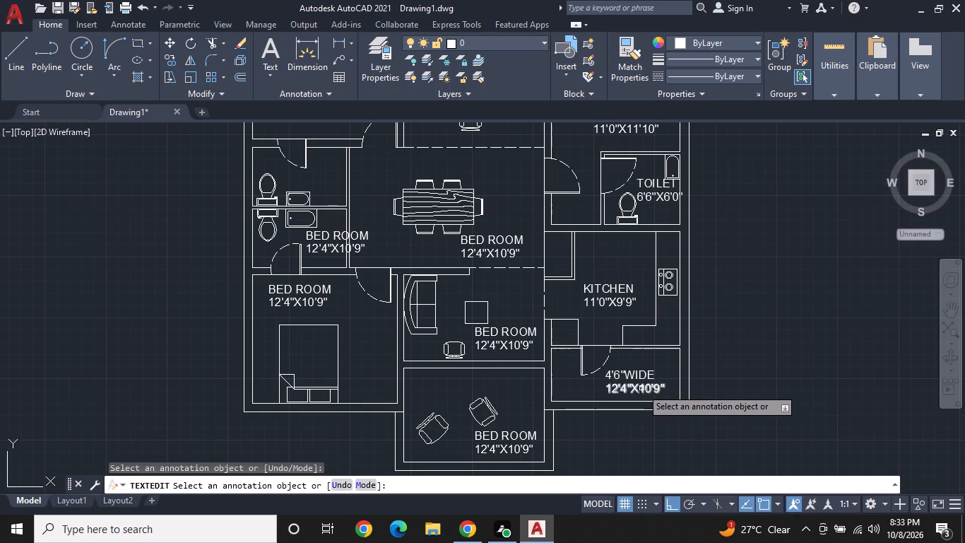
# Replace the dimension text under the 4'6"WIDE label with UTILITY.
pyautogui.click(641, 390)
pyautogui.press('BackSpace')
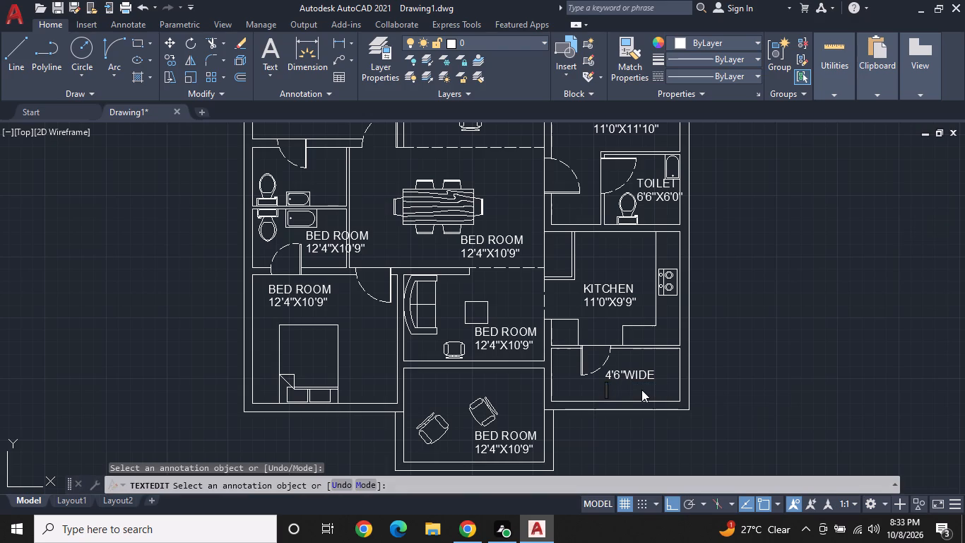
pyautogui.write('ITILIK')
pyautogui.press('BackSpace')
pyautogui.write('TY')
pyautogui.press('BackSpace')
pyautogui.press('BackSpace')
pyautogui.press('BackSpace')
pyautogui.press('BackSpace')
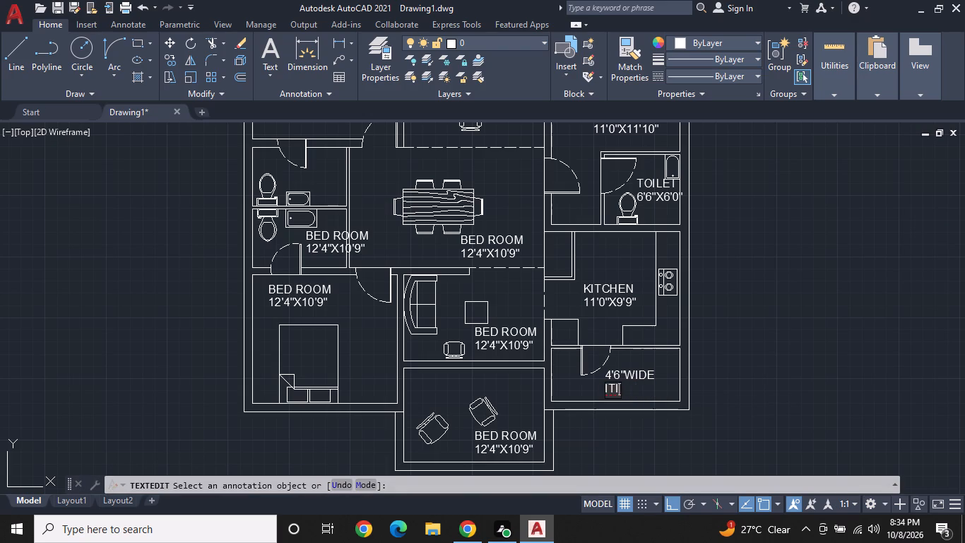
pyautogui.press('BackSpace')
pyautogui.press('BackSpace')
pyautogui.press('BackSpace')
pyautogui.write('UTILITY')
pyautogui.press('Return')
# Change the upper label line in the southernmost room with two angled chairs to 8'0"WIDE.
pyautogui.moveTo(537, 422); pyautogui.dragTo(539, 373, button='middle')
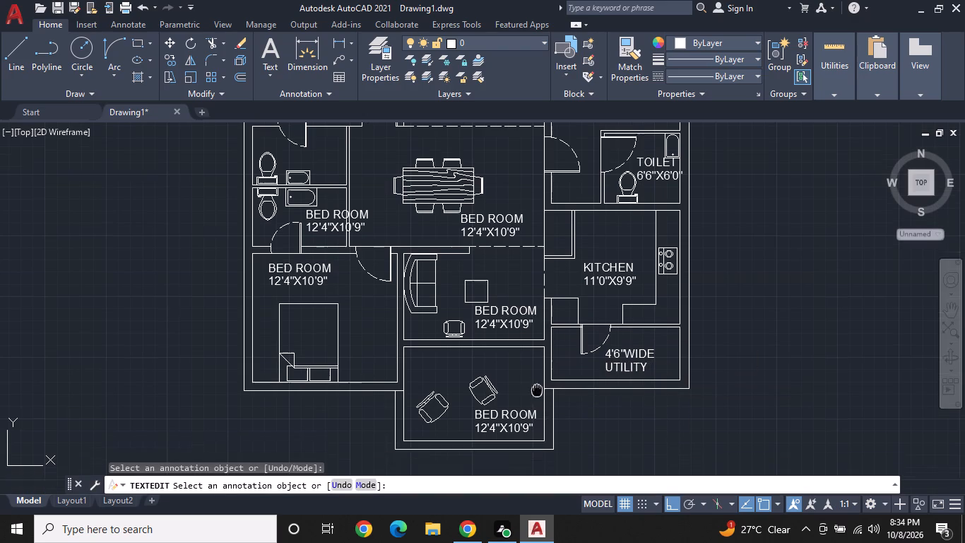
pyautogui.moveTo(539, 373); pyautogui.dragTo(558, 336, button='middle')
pyautogui.click(553, 345)
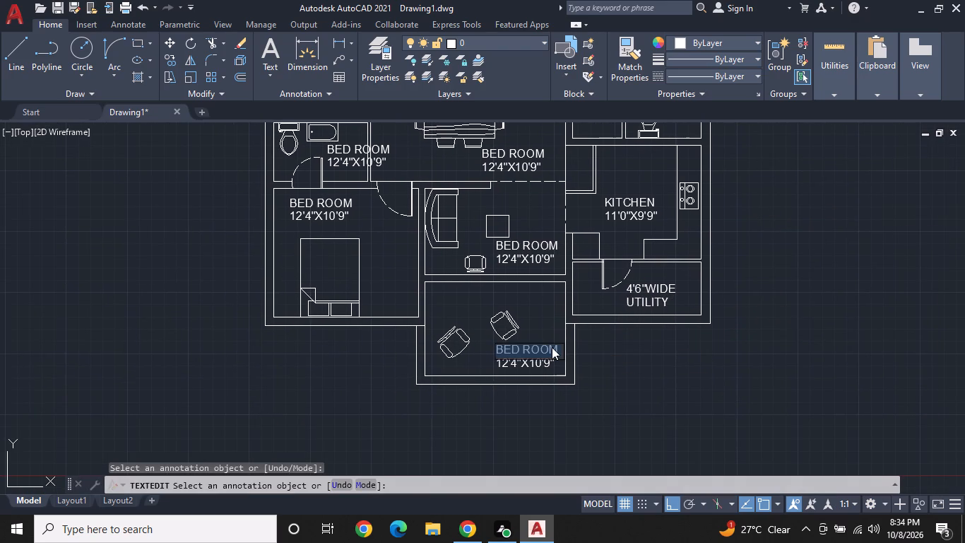
pyautogui.press('BackSpace')
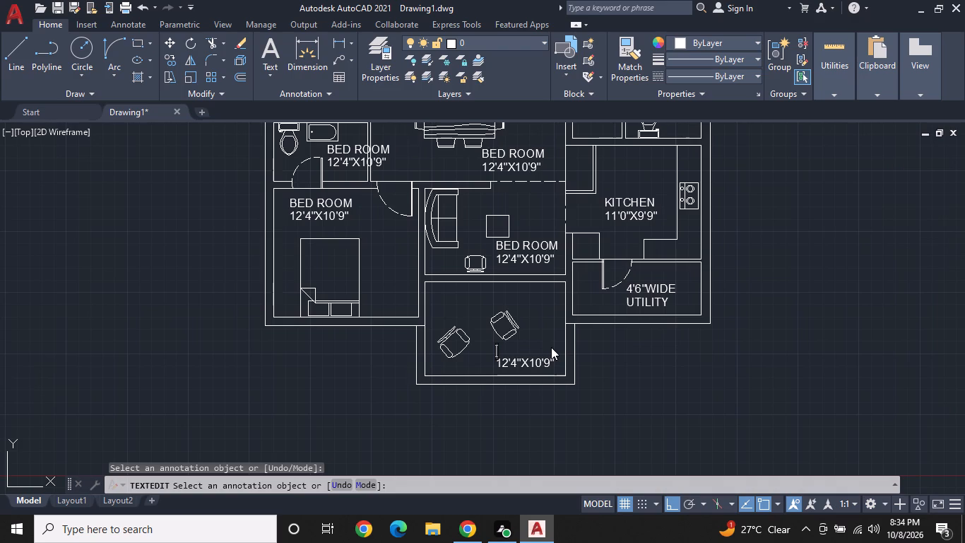
pyautogui.write("8'")
pyautogui.write('0"')
pyautogui.write('WIDE')
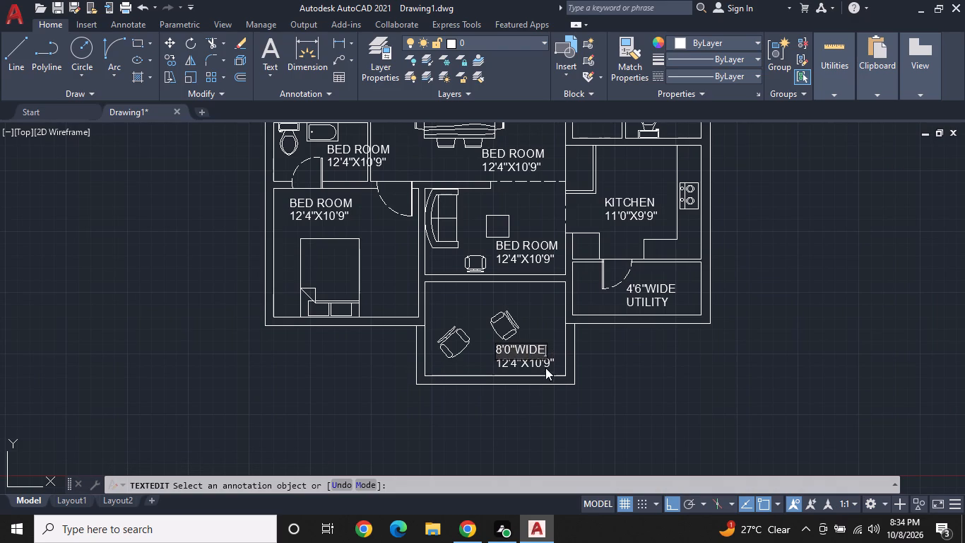
pyautogui.press('Return')
# Replace the dimension text under the 8'0"WIDE label with SITOUT.
pyautogui.click(545, 366)
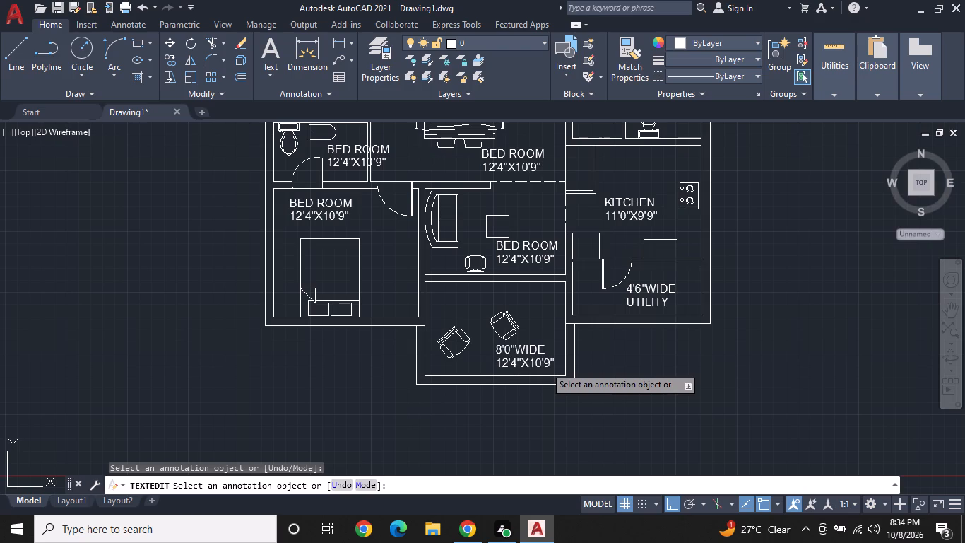
pyautogui.press('BackSpace')
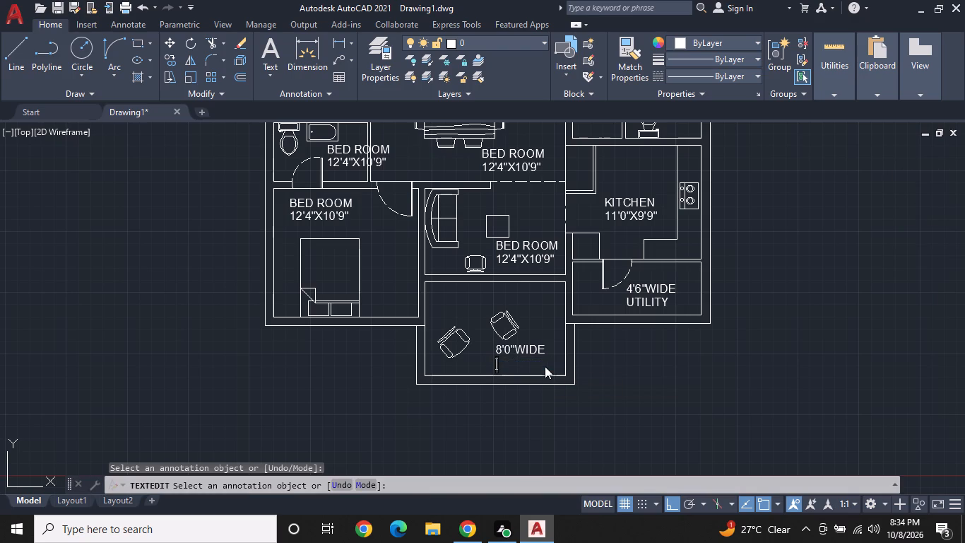
pyautogui.write('SITOUT')
pyautogui.press('Return')
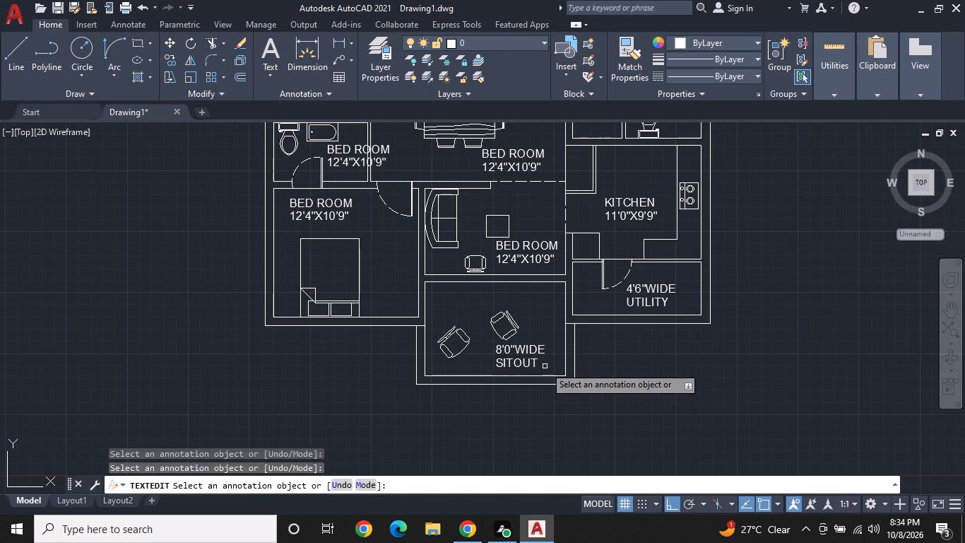
# Change the room name in the sofa room just north of the sitout to LIVING.
pyautogui.doubleClick(547, 247)
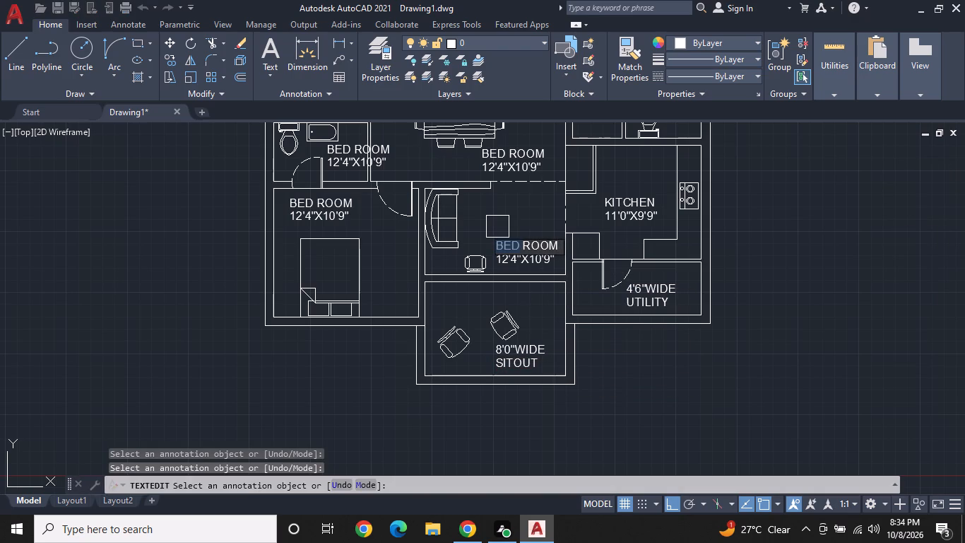
pyautogui.press('BackSpace')
pyautogui.write('LIVING')
pyautogui.press('BackSpace')
pyautogui.press('BackSpace')
pyautogui.press('BackSpace')
pyautogui.press('BackSpace')
pyautogui.press('BackSpace')
pyautogui.press('BackSpace')
pyautogui.press('BackSpace')
pyautogui.press('BackSpace')
pyautogui.press('BackSpace')
pyautogui.press('BackSpace')
pyautogui.press('BackSpace')
pyautogui.press('BackSpace')
pyautogui.press('BackSpace')
pyautogui.press('BackSpace')
pyautogui.press('BackSpace')
pyautogui.press('BackSpace')
pyautogui.press('BackSpace')
pyautogui.press('BackSpace')
pyautogui.press('BackSpace')
pyautogui.press('BackSpace')
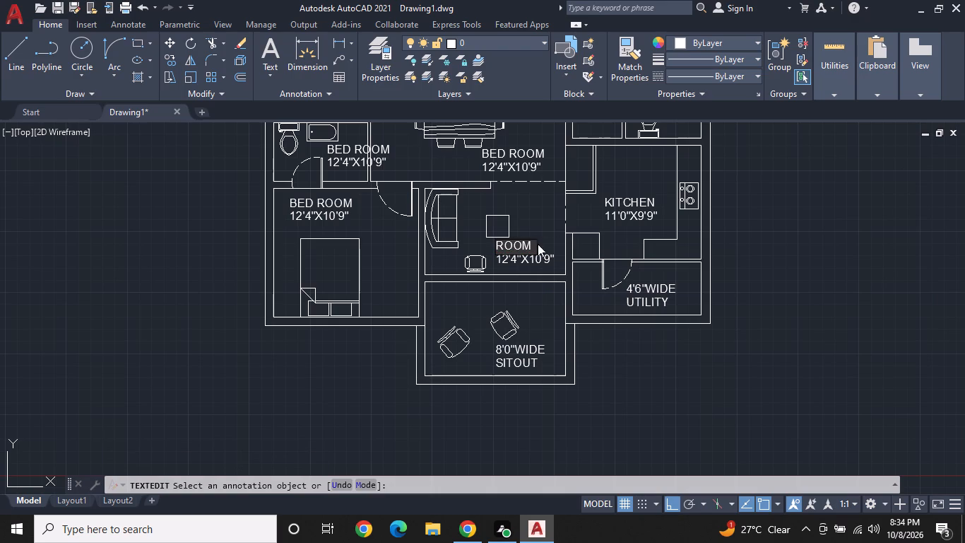
pyautogui.click(528, 246)
pyautogui.press('BackSpace')
pyautogui.press('BackSpace')
pyautogui.press('BackSpace')
pyautogui.press('BackSpace')
pyautogui.press('BackSpace')
pyautogui.press('BackSpace')
pyautogui.press('BackSpace')
pyautogui.press('BackSpace')
pyautogui.press('BackSpace')
pyautogui.press('BackSpace')
pyautogui.press('BackSpace')
pyautogui.press('BackSpace')
pyautogui.press('BackSpace')
pyautogui.press('BackSpace')
pyautogui.press('BackSpace')
pyautogui.press('BackSpace')
pyautogui.press('BackSpace')
pyautogui.press('BackSpace')
pyautogui.press('BackSpace')
pyautogui.write('LIVING')
pyautogui.press('Return')
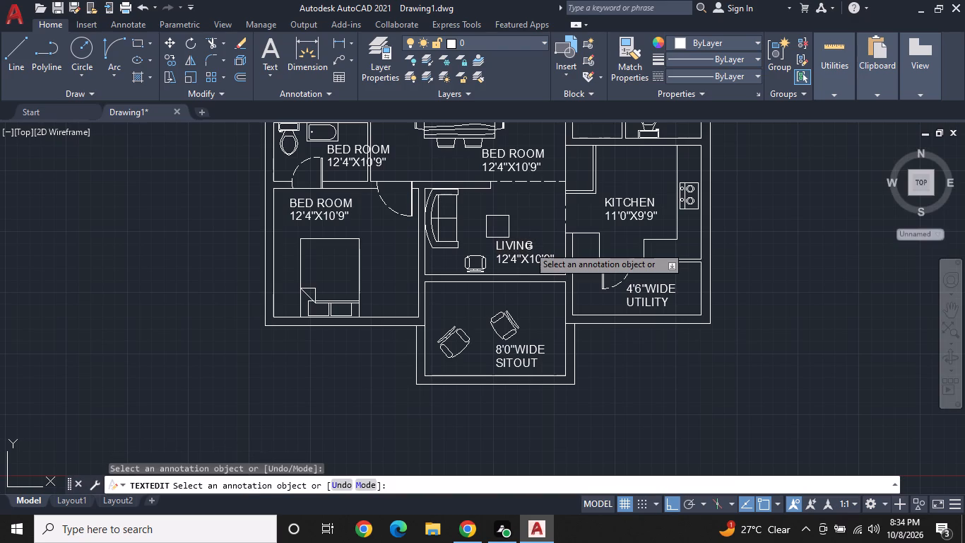
# Set the dimension text under the LIVING label to 12'0"X8'7".
pyautogui.click(534, 259)
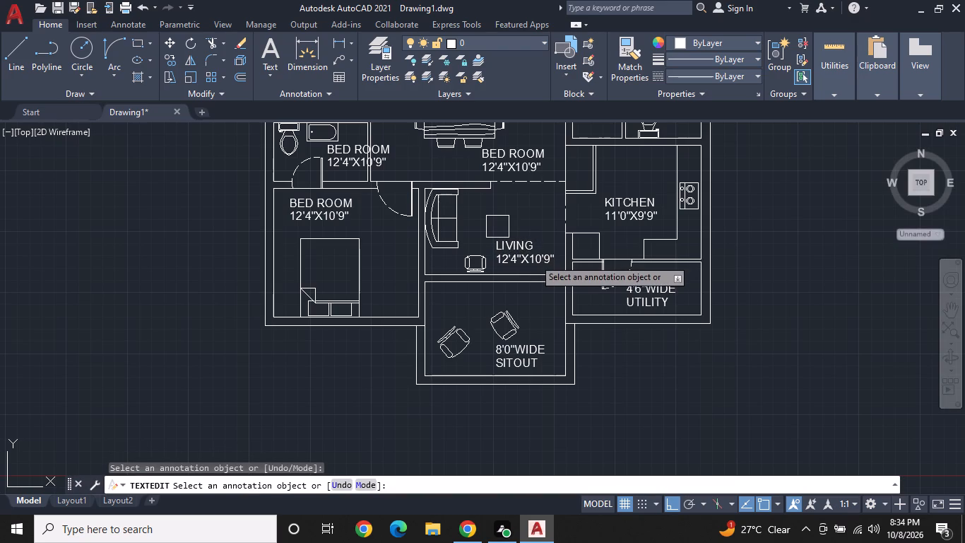
pyautogui.press('BackSpace')
pyautogui.write('12')
pyautogui.write('\'0"')
pyautogui.press('x')
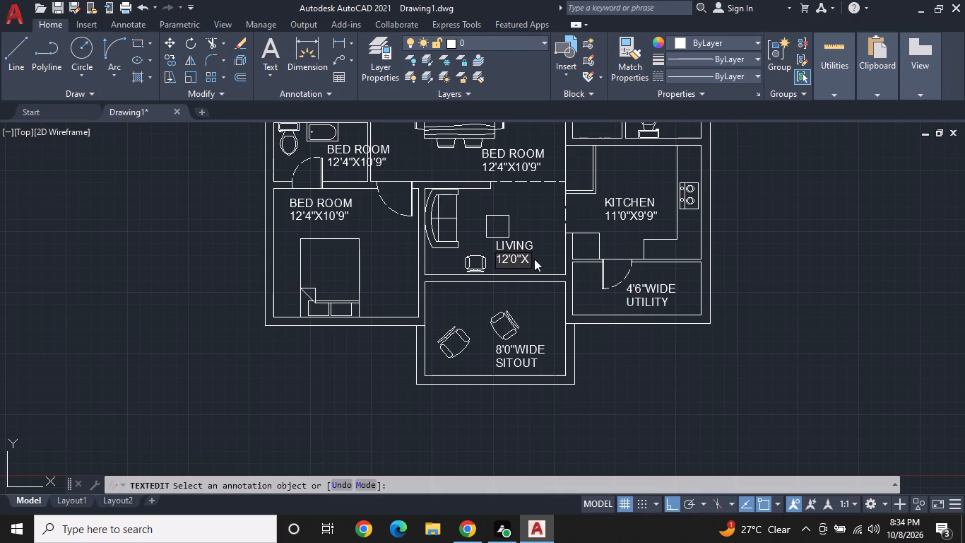
pyautogui.write('8\'7"')
pyautogui.press('Return')
# Change the room name in the southwest room with the bed, west of the living room, to MASTER BED ROOM.
pyautogui.moveTo(401, 257); pyautogui.dragTo(430, 299, button='middle')
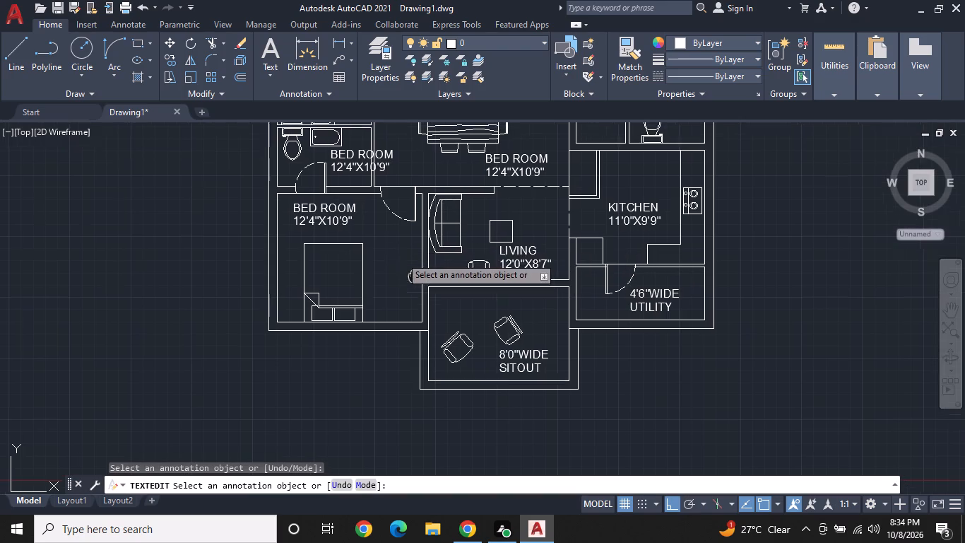
pyautogui.moveTo(430, 299); pyautogui.dragTo(467, 338, button='middle')
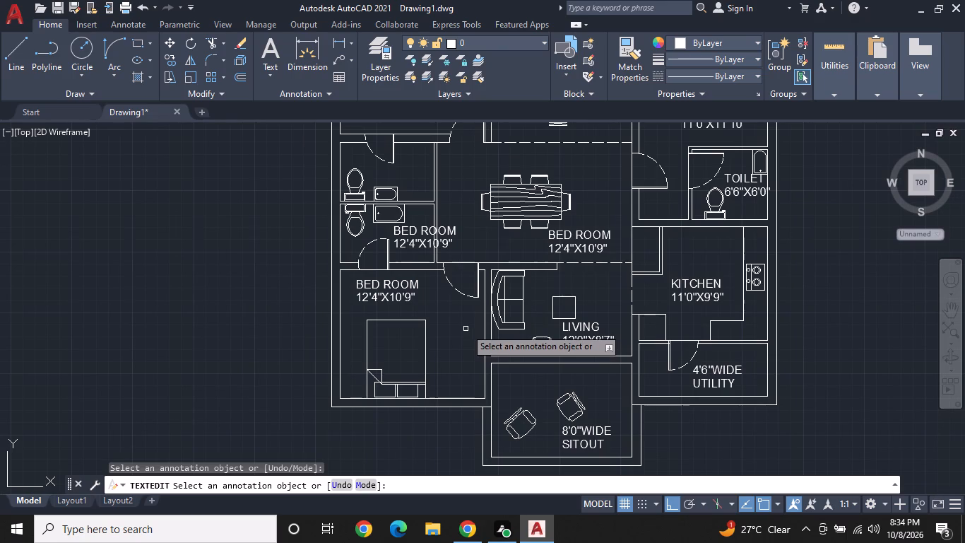
pyautogui.click(414, 284)
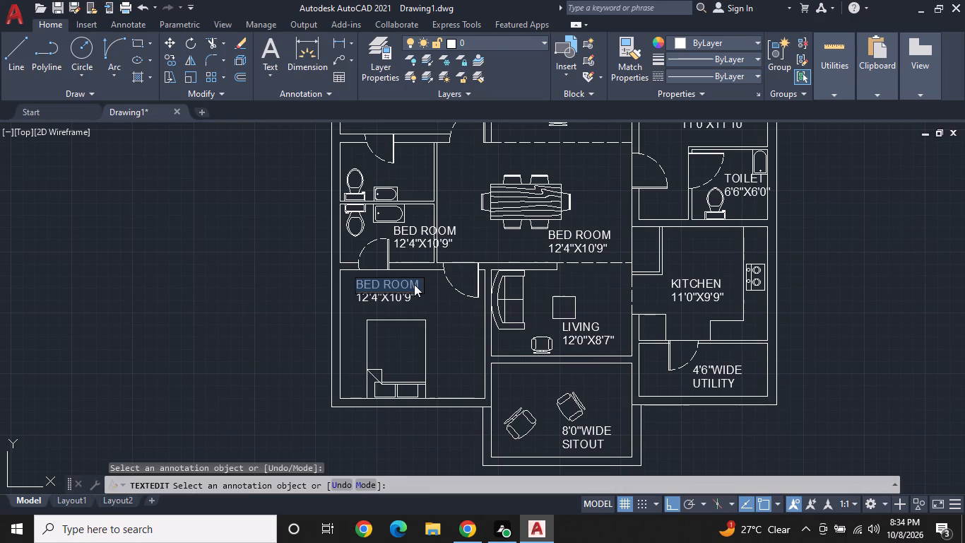
pyautogui.press('BackSpace')
pyautogui.write('MASTER BED ROON')
pyautogui.press('BackSpace')
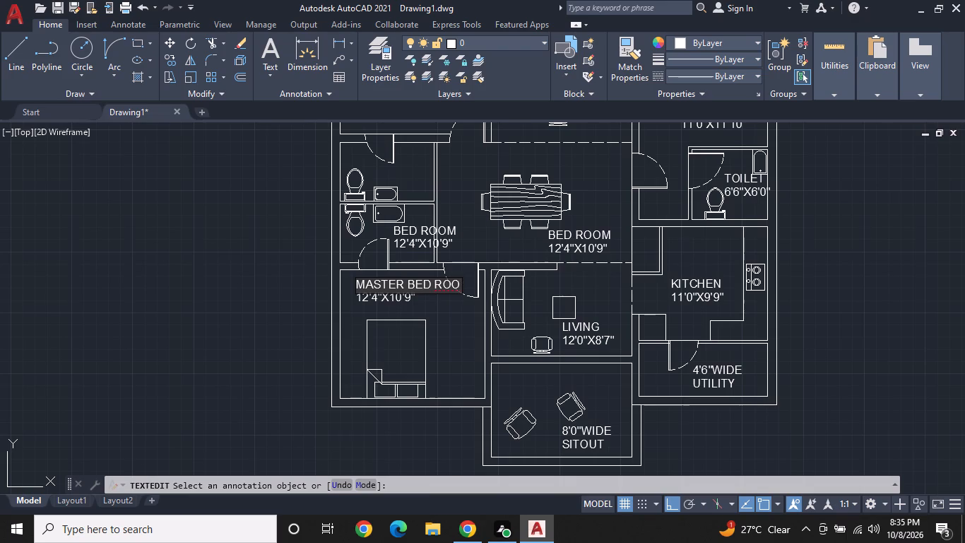
pyautogui.press('m')
pyautogui.press('Return')
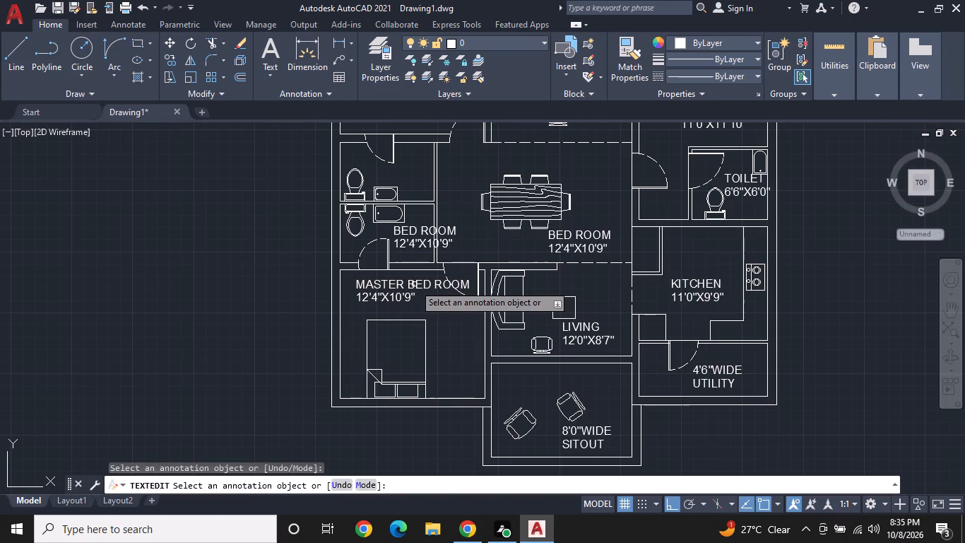
# Set the dimension text under the MASTER BED ROOM label to 12'4"X11'0".
pyautogui.click(374, 296)
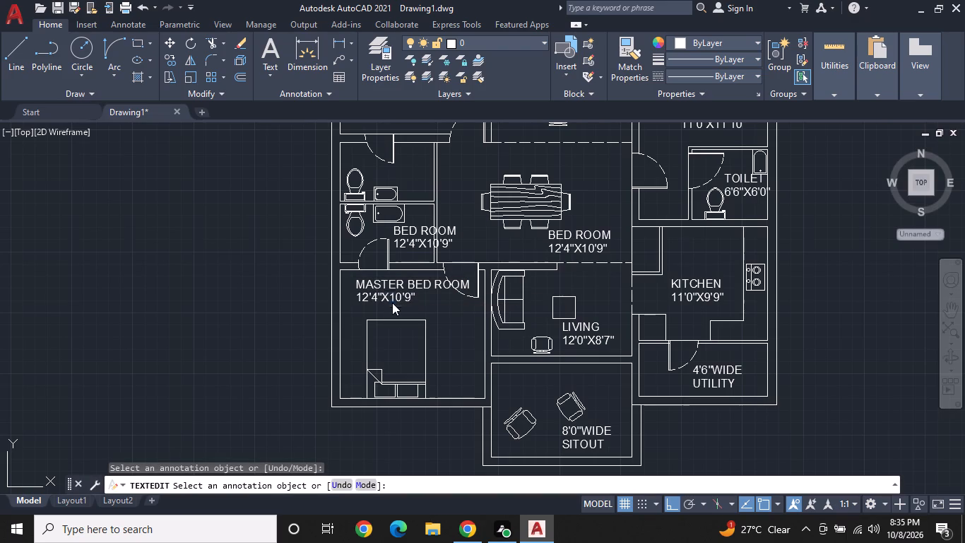
pyautogui.press('BackSpace')
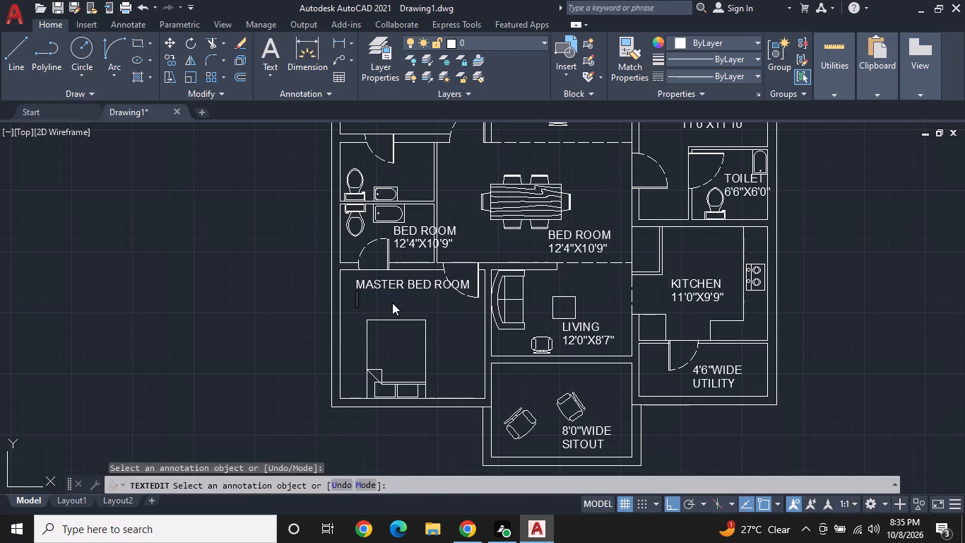
pyautogui.write("12'")
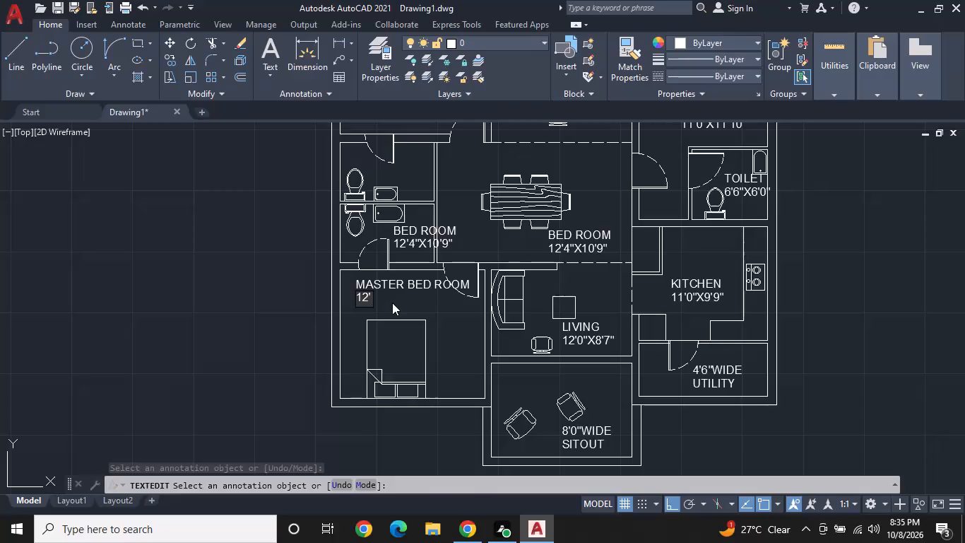
pyautogui.write('4"')
pyautogui.press('x')
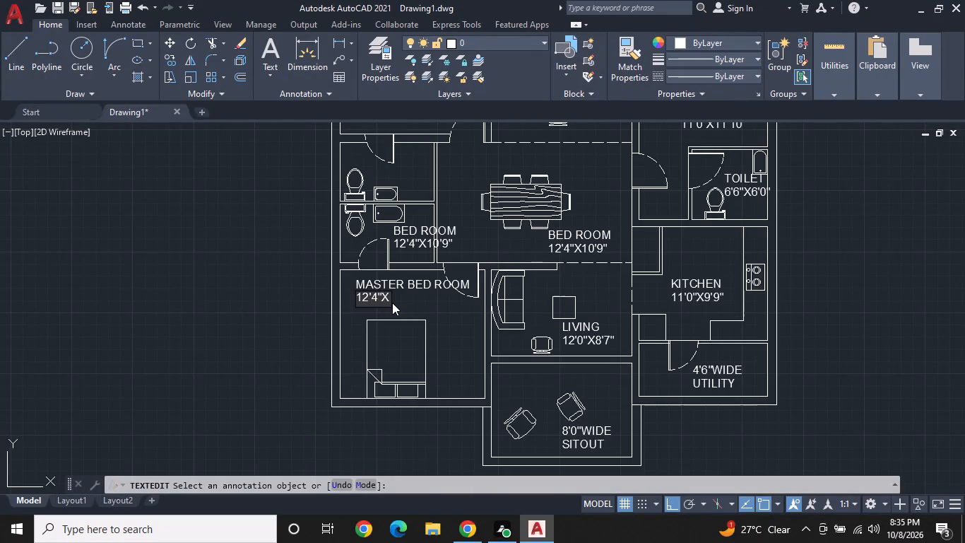
pyautogui.write('11\'0"')
pyautogui.press('Return')
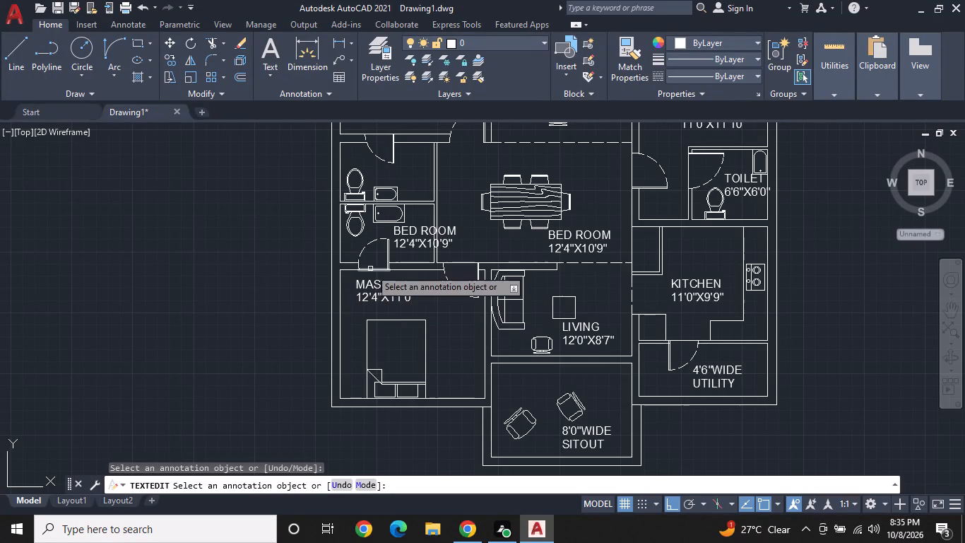
# Change the room name in the bathroom just north of the master bedroom to TOILET.
pyautogui.moveTo(388, 259); pyautogui.dragTo(388, 310, button='middle')
pyautogui.scroll(2, 414, 312)
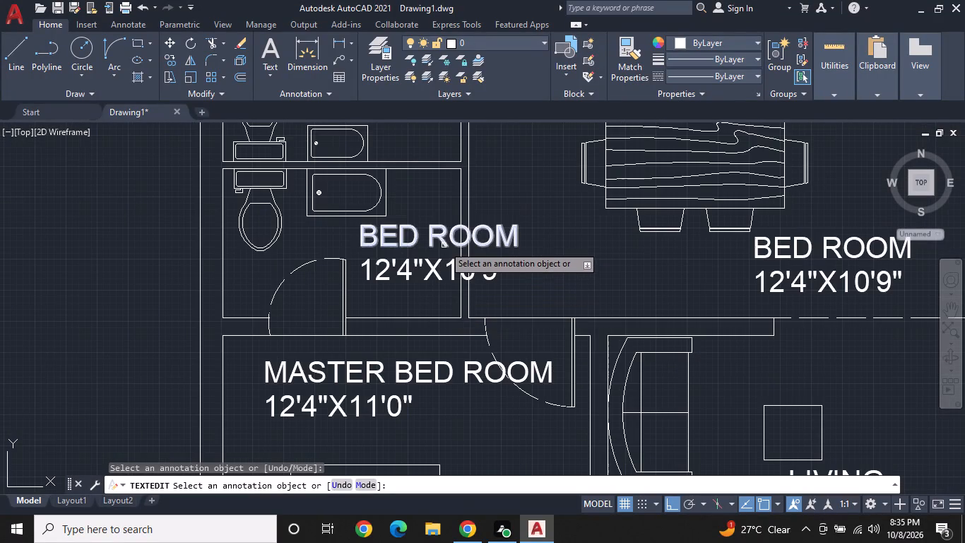
pyautogui.click(444, 245)
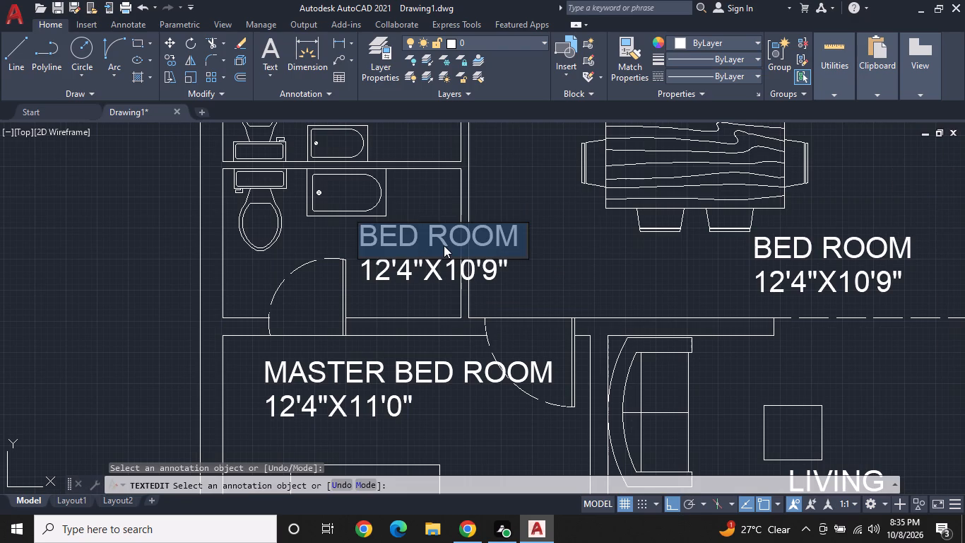
pyautogui.press('BackSpace')
pyautogui.write('TOILET')
pyautogui.press('Return')
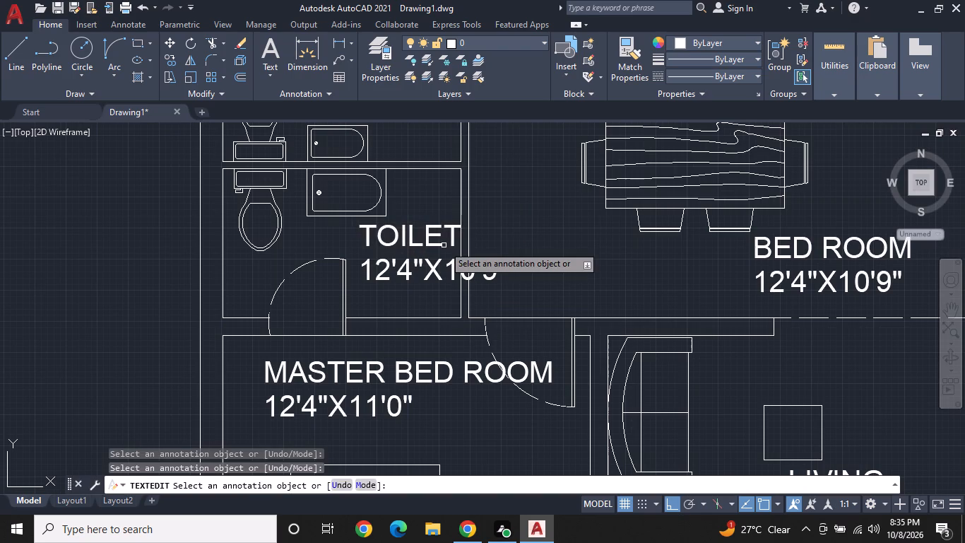
# Set the dimension text under that TOILET label to 8'0"X5'0" and finish text editing.
pyautogui.click(431, 271)
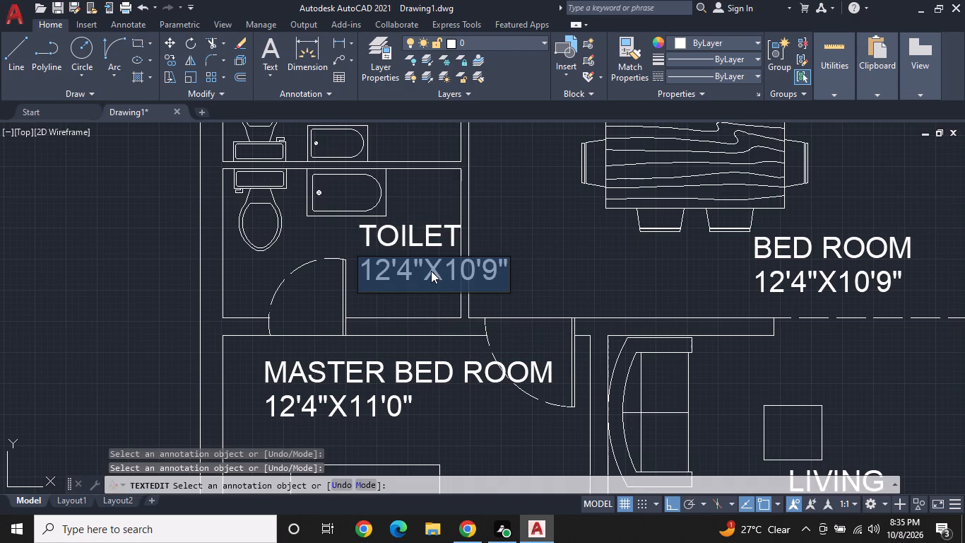
pyautogui.press('BackSpace')
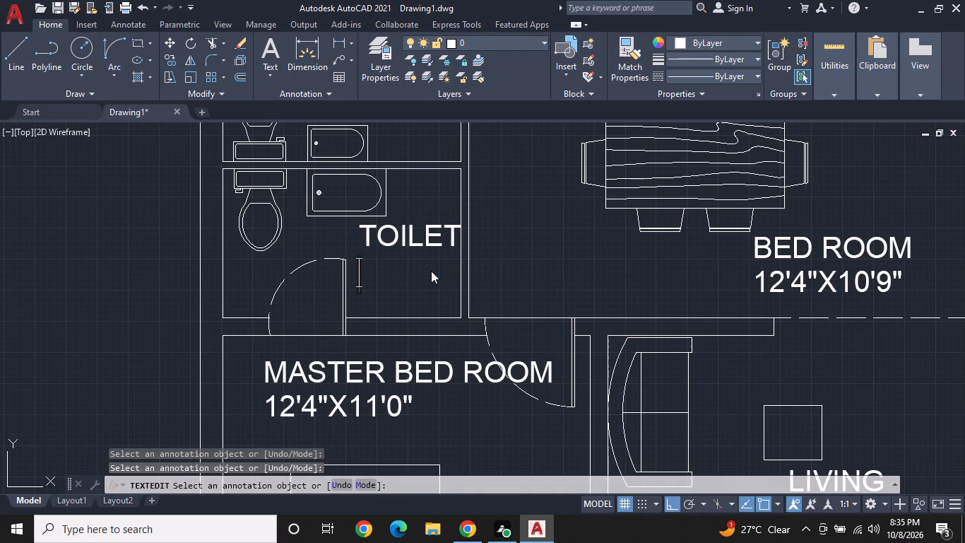
pyautogui.write('8\'0"X')
pyautogui.write('5\'0"')
pyautogui.press('Return')
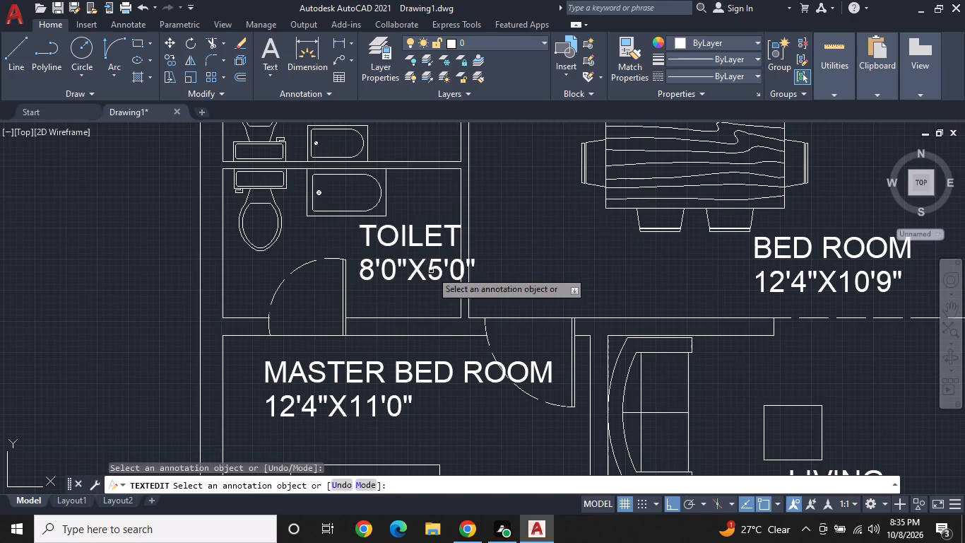
pyautogui.press('Escape')
# Scale down both lines of the TOILET 8'0"X5'0" label so they fit inside the bathroom walls.
pyautogui.moveTo(432, 273); pyautogui.dragTo(434, 276, button='middle')
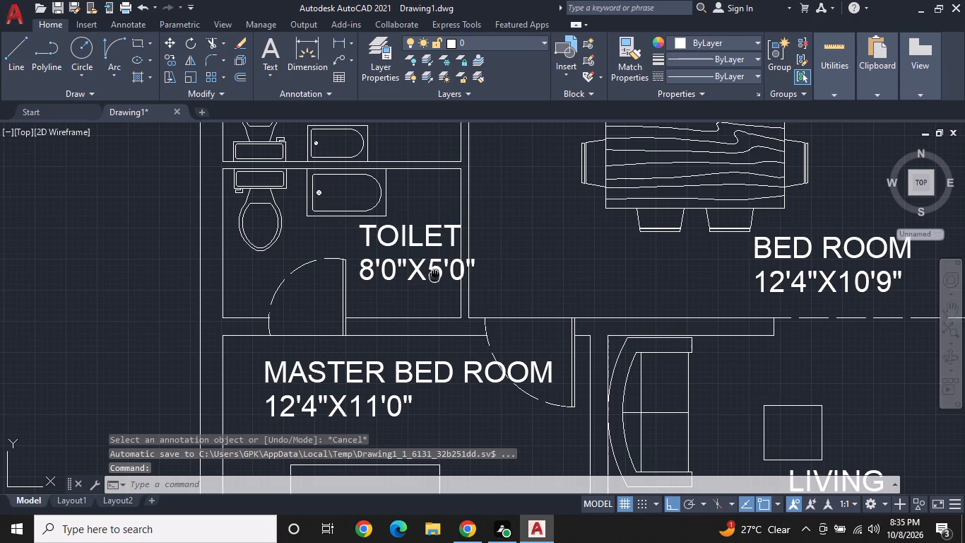
pyautogui.moveTo(434, 276); pyautogui.dragTo(446, 310, button='middle')
pyautogui.click(436, 279)
pyautogui.click(416, 298)
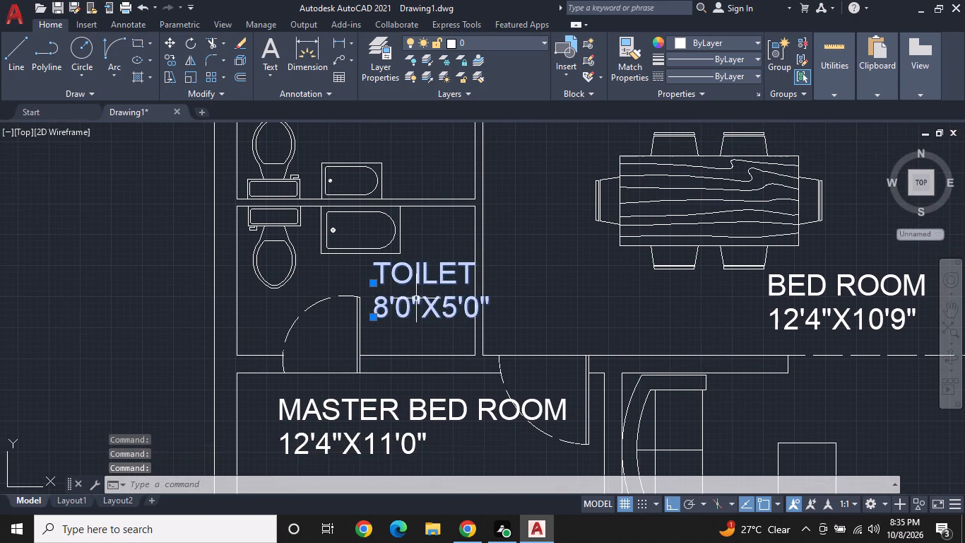
pyautogui.rightClick(416, 298)
pyautogui.click(463, 327)
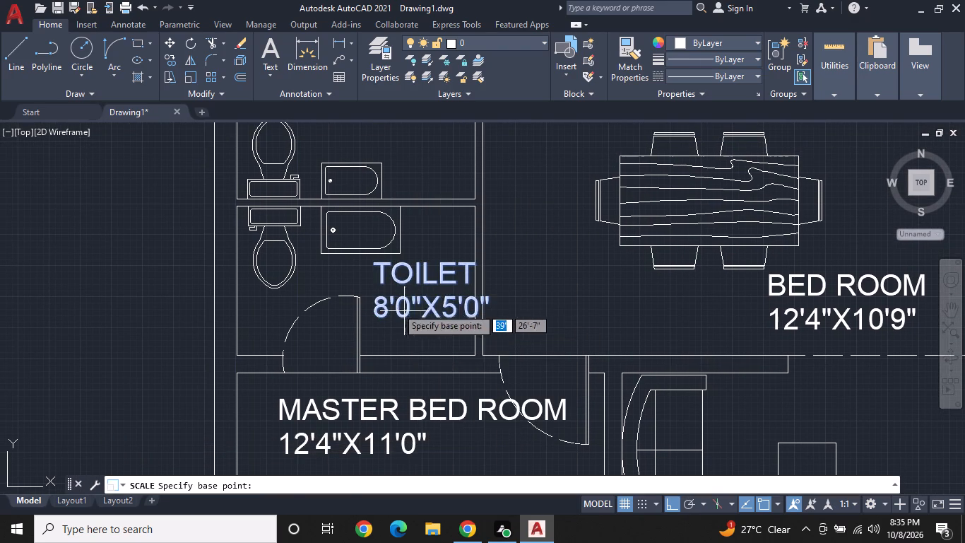
pyautogui.click(367, 282)
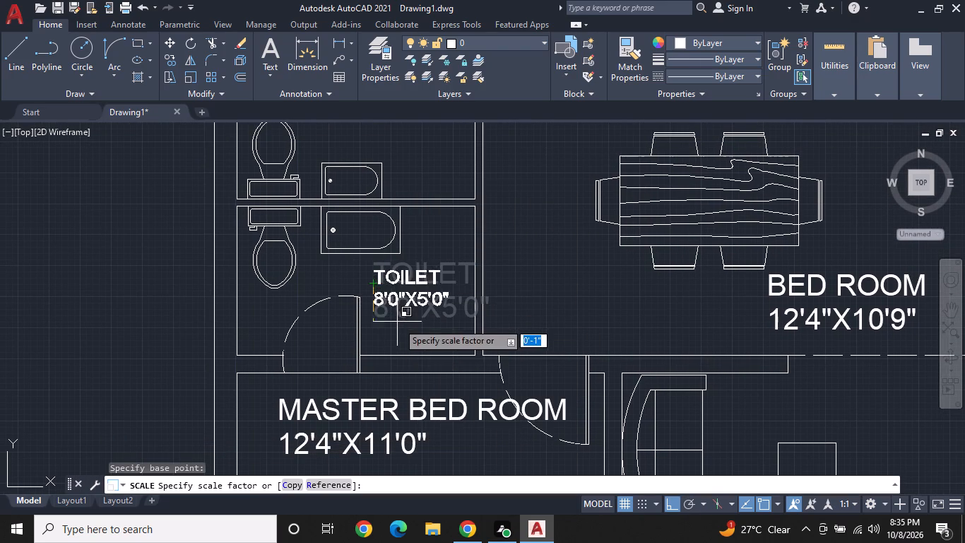
pyautogui.click(408, 333)
# Copy the two-line TOILET 8'0"X5'0" label into the adjoining bathroom directly to the north.
pyautogui.click(424, 307)
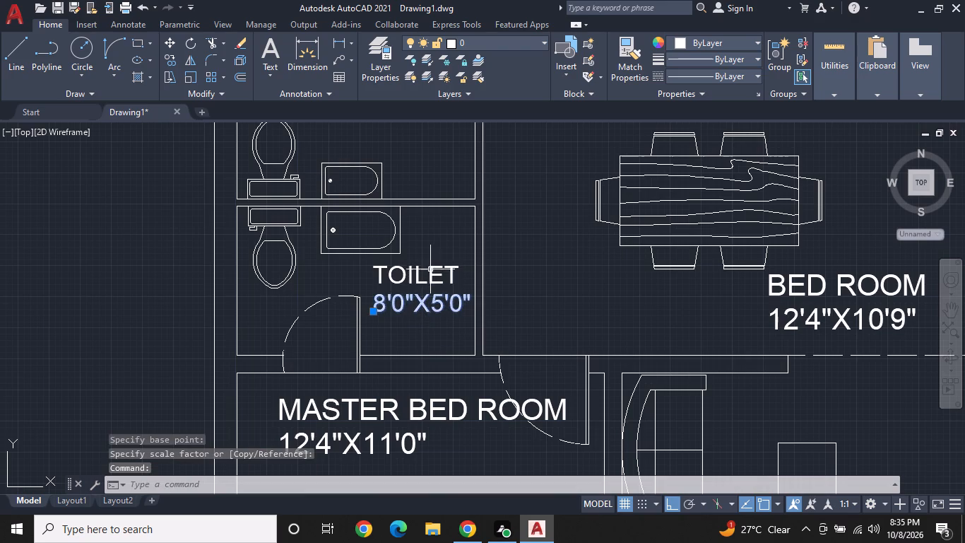
pyautogui.click(431, 274)
pyautogui.rightClick(431, 274)
pyautogui.click(468, 312)
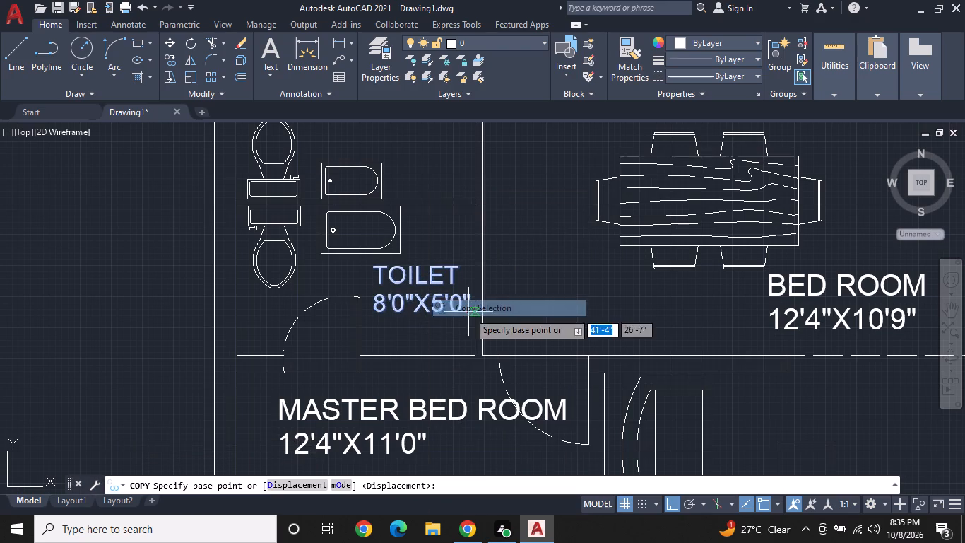
pyautogui.moveTo(396, 291); pyautogui.dragTo(447, 369, button='middle')
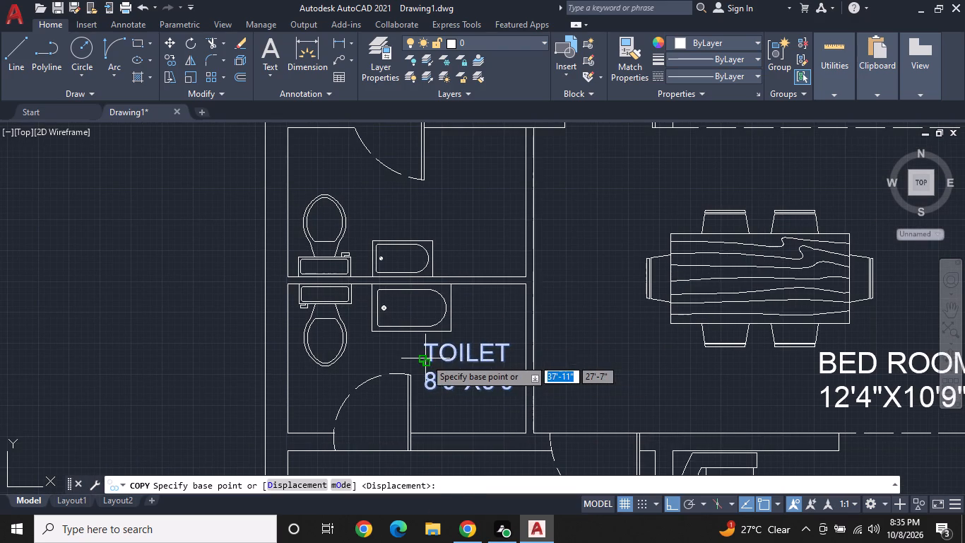
pyautogui.click(425, 358)
pyautogui.click(415, 207)
pyautogui.moveTo(454, 279); pyautogui.dragTo(469, 346, button='middle')
pyautogui.press('Escape')
# Change the room name beside the six-seat table in the central room to DINING.
pyautogui.scroll(-1, 518, 274)
pyautogui.moveTo(611, 337); pyautogui.dragTo(357, 258, button='middle')
pyautogui.moveTo(357, 258); pyautogui.dragTo(300, 244, button='middle')
pyautogui.doubleClick(497, 282)
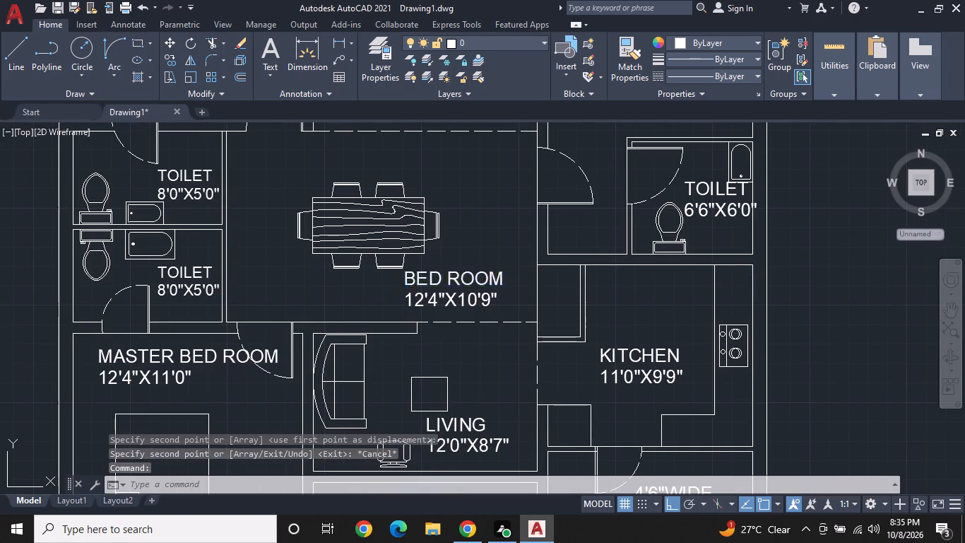
pyautogui.press('BackSpace')
pyautogui.write('DINING')
pyautogui.press('space')
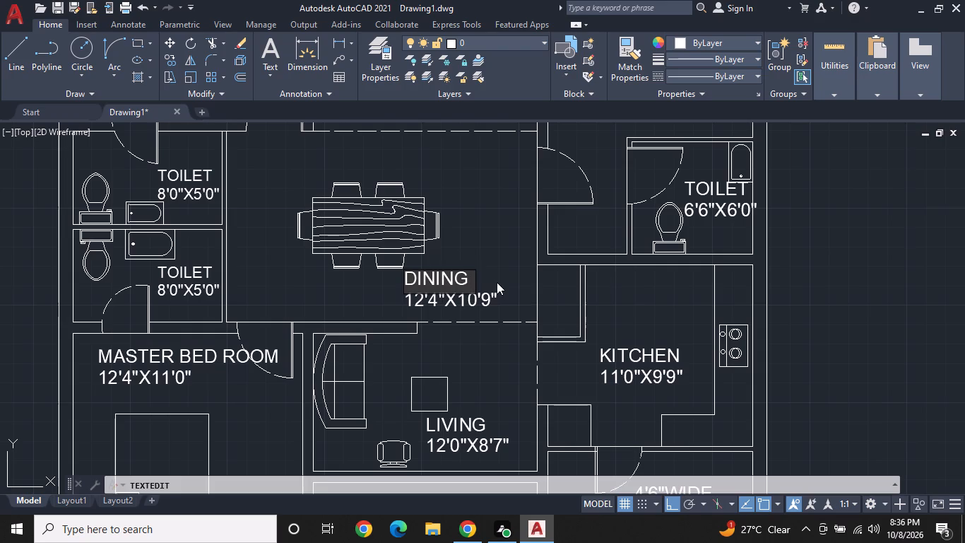
pyautogui.press('Return')
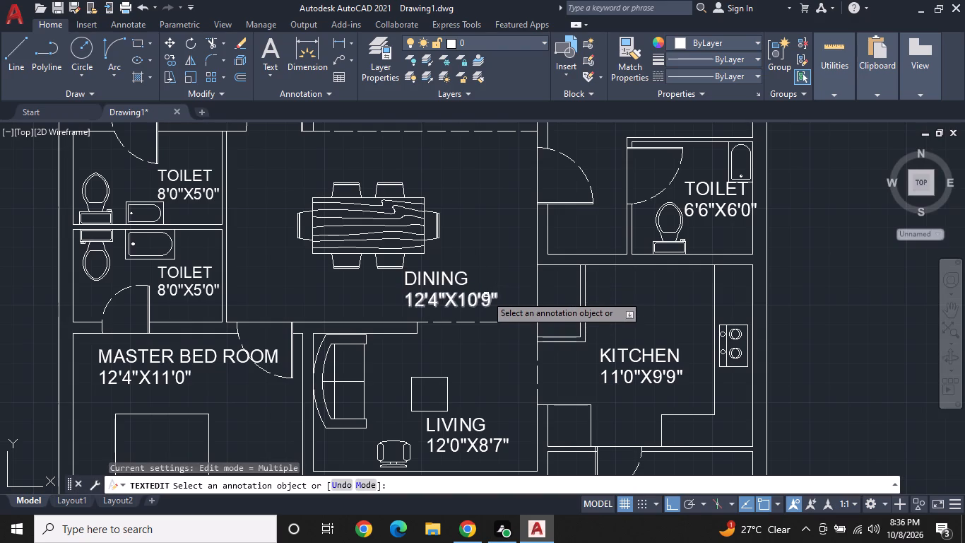
# Set the dimension text under the DINING label to 16'7"X10'4" and finish text editing.
pyautogui.click(485, 294)
pyautogui.press('BackSpace')
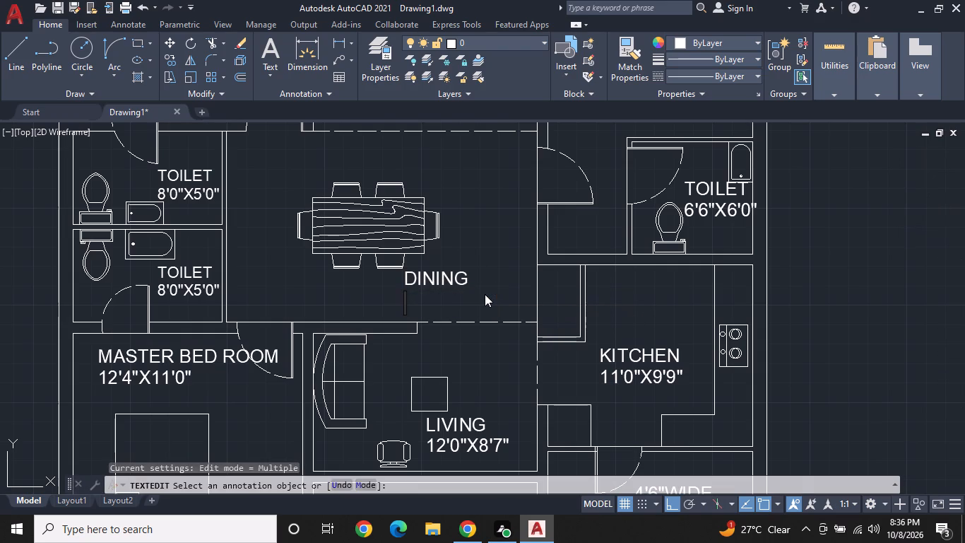
pyautogui.write('16\'7"X')
pyautogui.press('2')
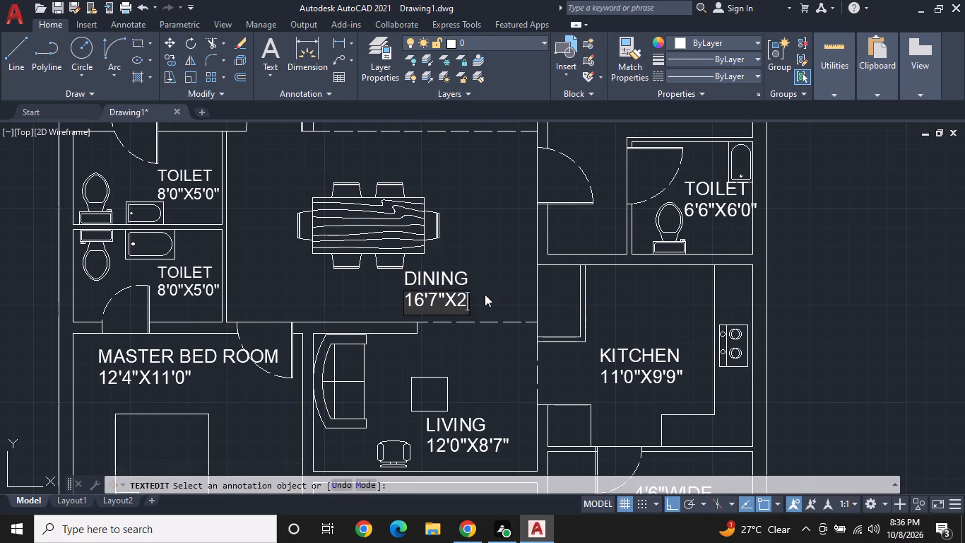
pyautogui.press('BackSpace')
pyautogui.write("10'")
pyautogui.write('4"')
pyautogui.press('Return')
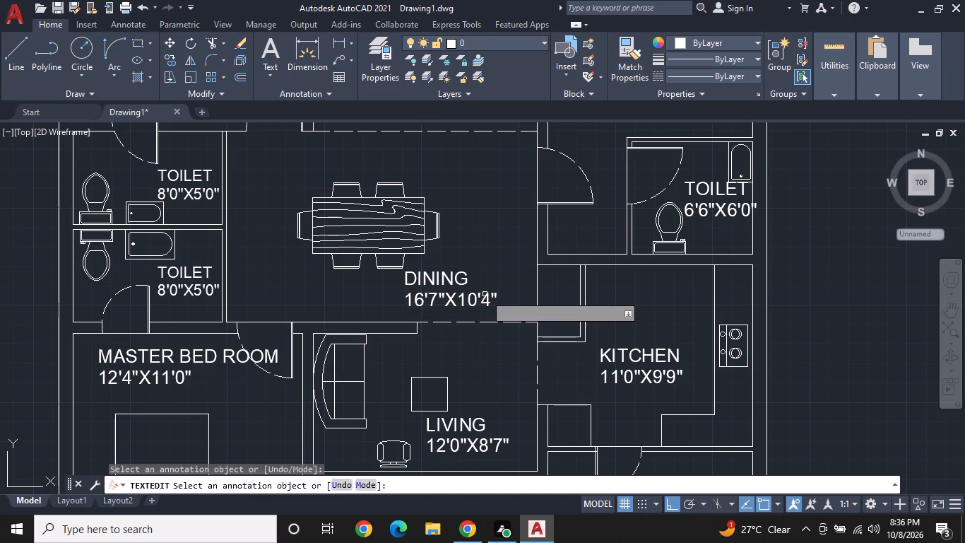
pyautogui.moveTo(480, 276); pyautogui.dragTo(503, 381, button='middle')
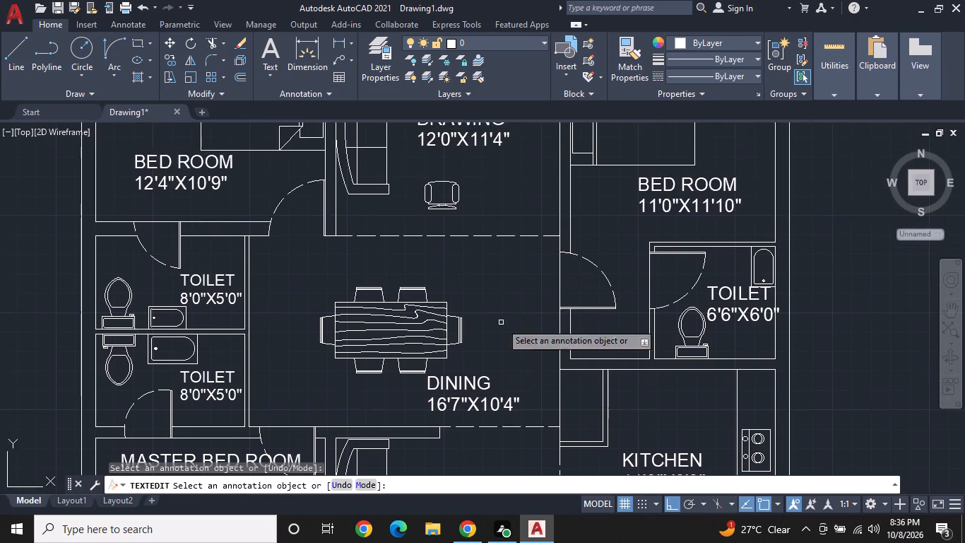
pyautogui.scroll(-1, 498, 298)
pyautogui.moveTo(480, 303); pyautogui.dragTo(492, 291, button='middle')
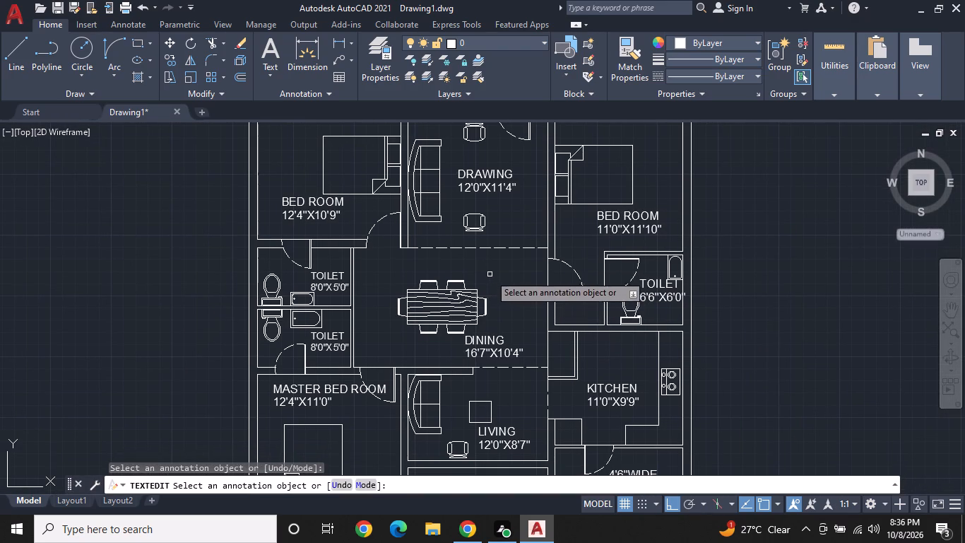
pyautogui.moveTo(496, 303); pyautogui.dragTo(402, 229, button='middle')
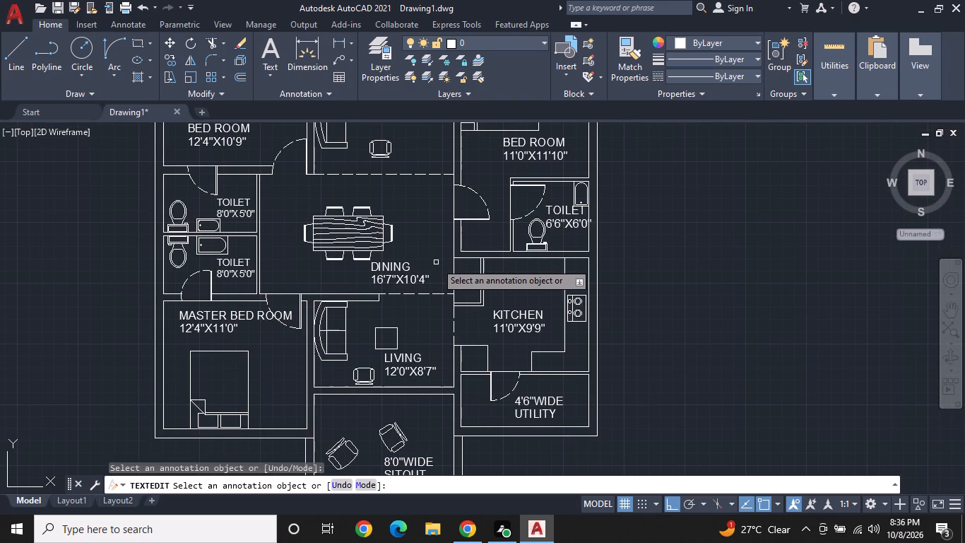
pyautogui.moveTo(427, 264); pyautogui.dragTo(369, 271, button='middle')
pyautogui.press('Escape')
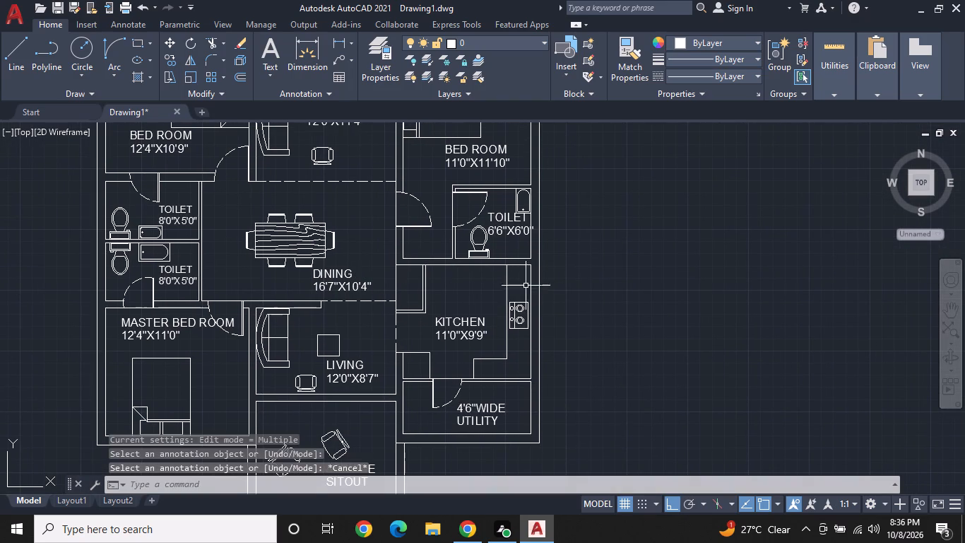
# Draw a three-sided rectangular outline about 10'-11" long against the outer east wall, from beside the kitchen stove to the toilet's north wall.
pyautogui.moveTo(604, 281); pyautogui.dragTo(459, 280, button='middle')
pyautogui.write('L')
pyautogui.press('space')
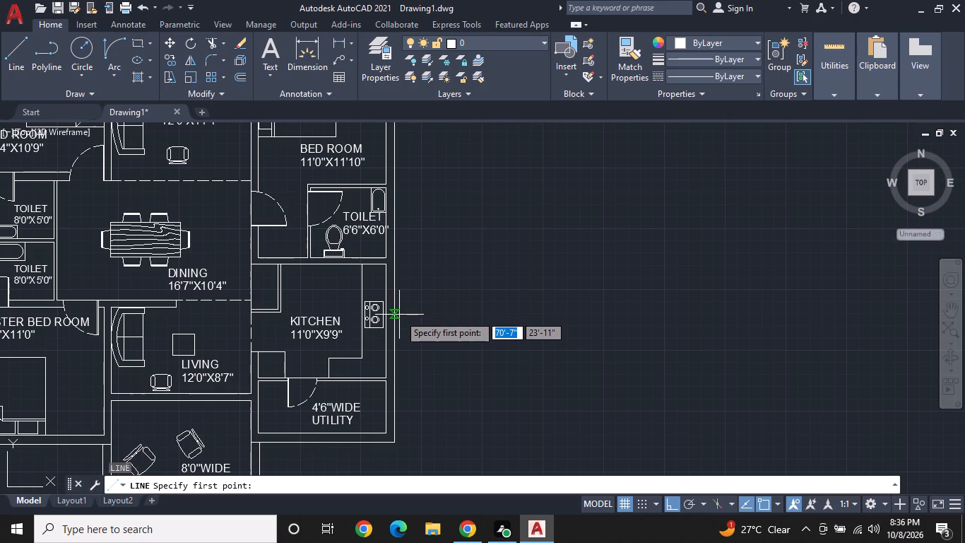
pyautogui.click(395, 315)
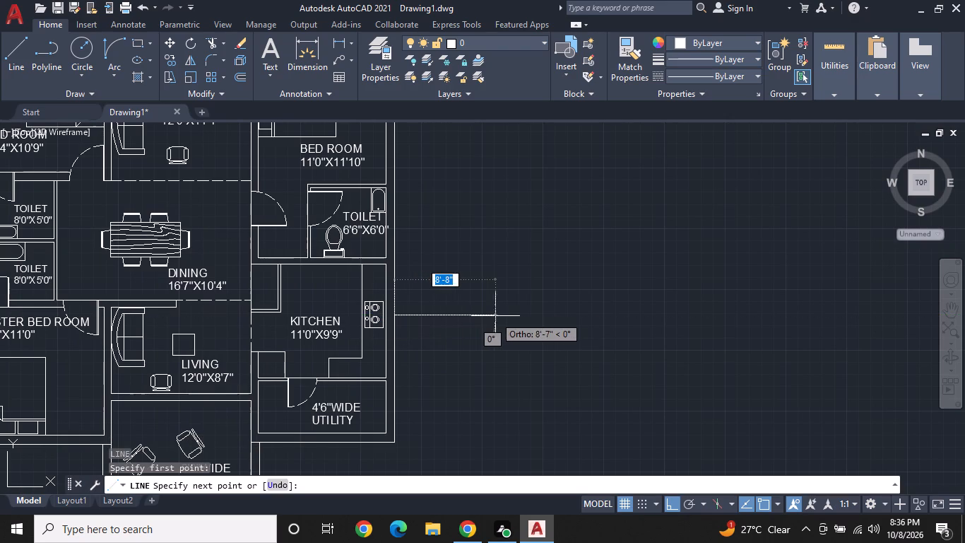
pyautogui.click(457, 320)
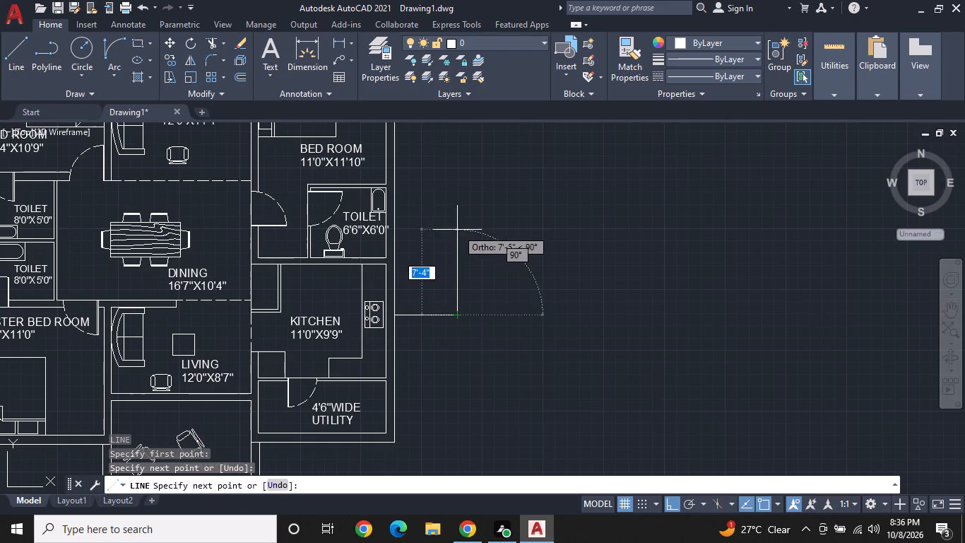
pyautogui.hotkey('ctrl', 'z')
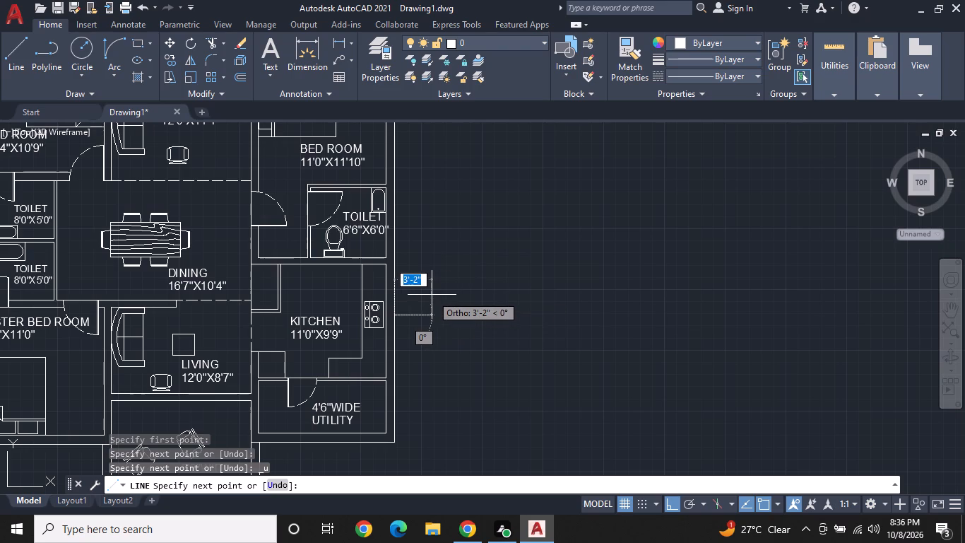
pyautogui.click(435, 308)
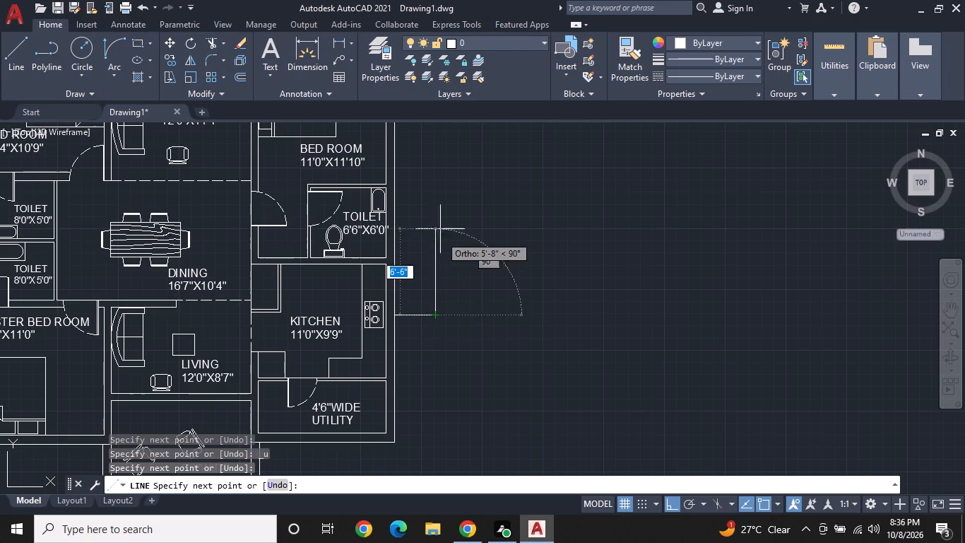
pyautogui.scroll(1, 433, 204)
pyautogui.moveTo(432, 205); pyautogui.dragTo(453, 259, button='middle')
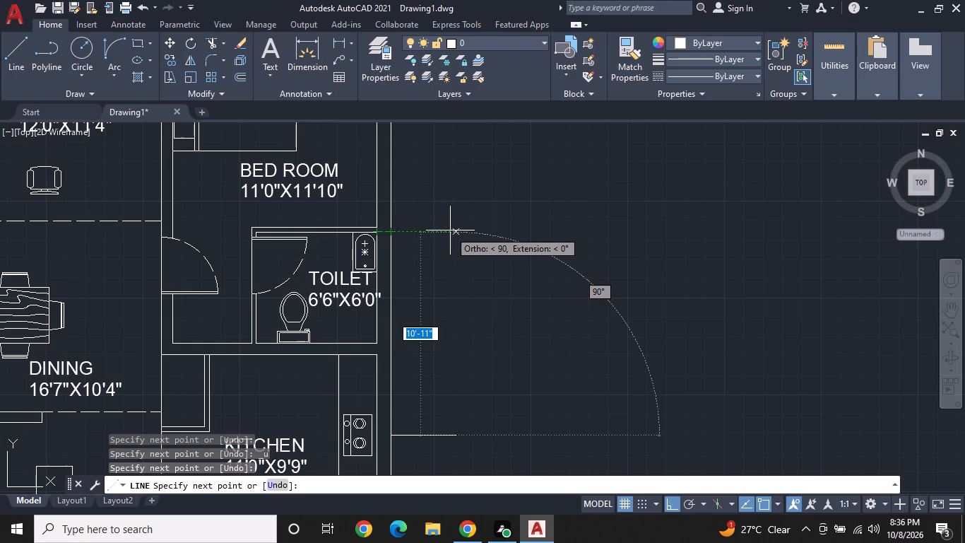
pyautogui.click(455, 233)
pyautogui.click(389, 233)
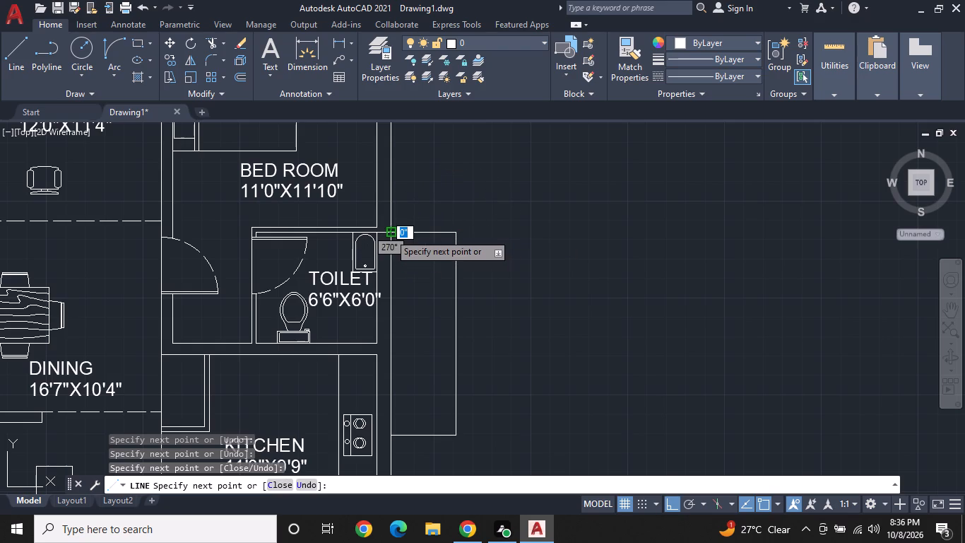
pyautogui.press('space')
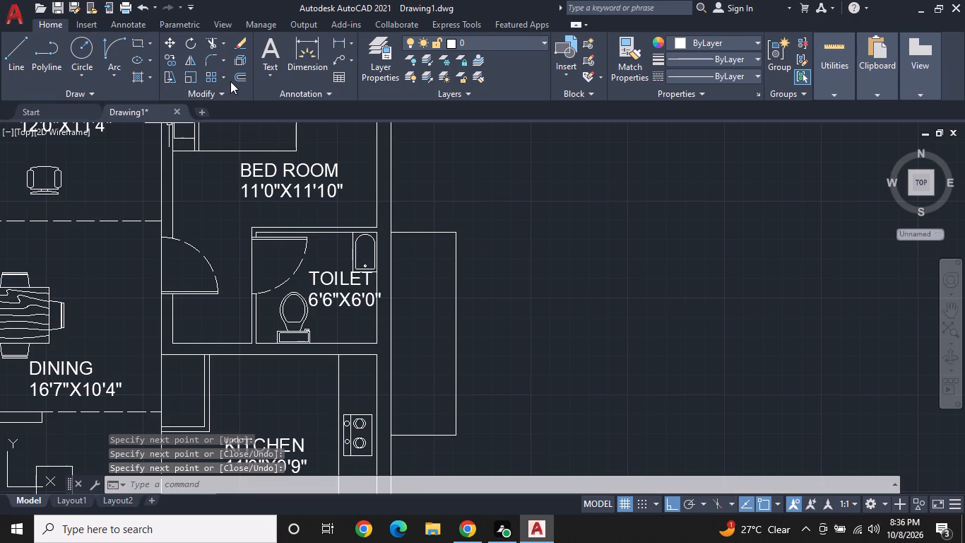
# Offset the three lines of the new outline outward by 3".
pyautogui.click(233, 79)
pyautogui.press('3')
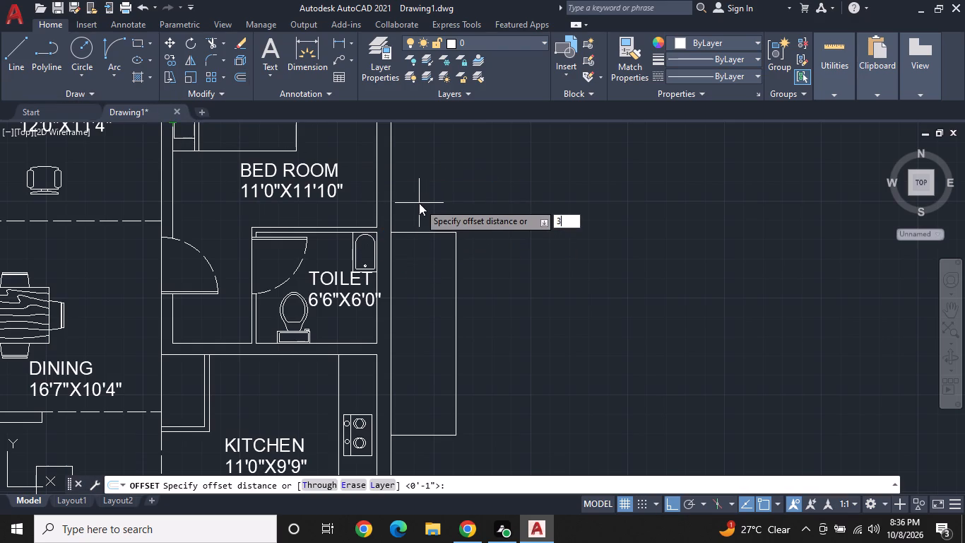
pyautogui.hotkey('shift', '"')
pyautogui.press('Return')
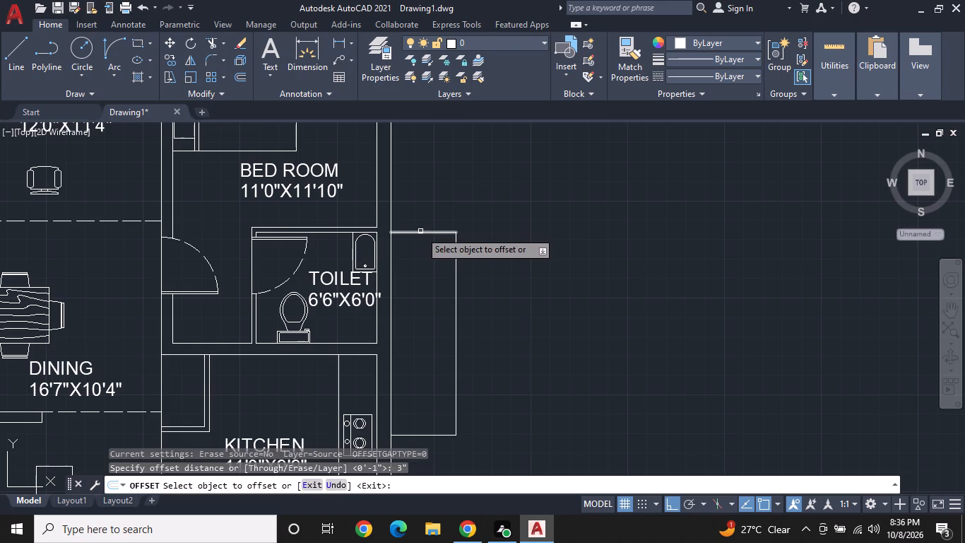
pyautogui.click(420, 231)
pyautogui.click(424, 206)
pyautogui.click(456, 275)
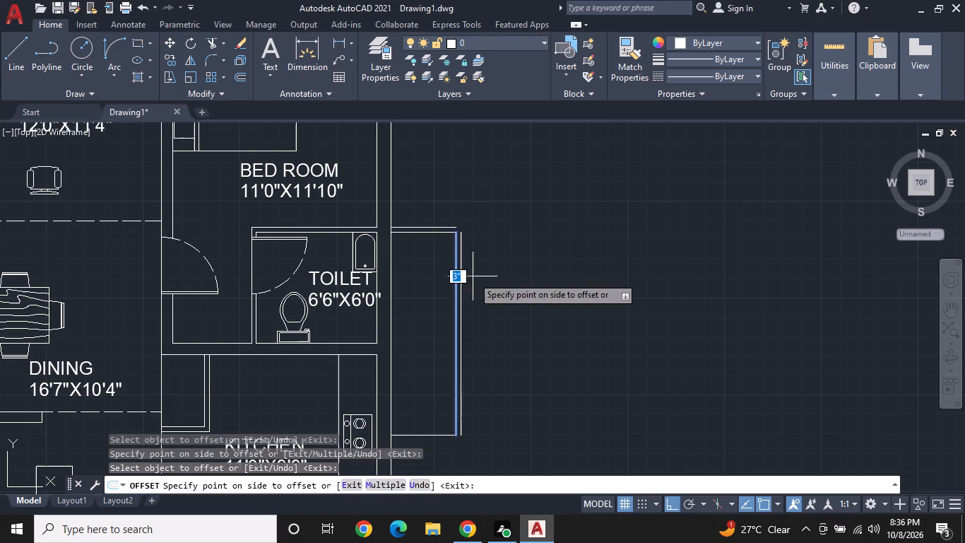
pyautogui.click(473, 276)
pyautogui.moveTo(480, 277); pyautogui.dragTo(475, 206, button='middle')
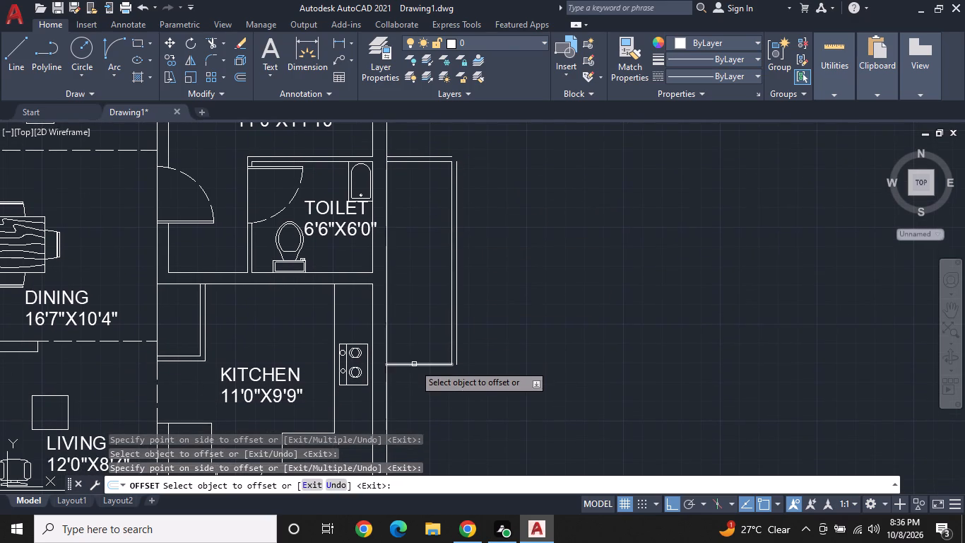
pyautogui.click(414, 364)
pyautogui.click(420, 392)
pyautogui.press('space')
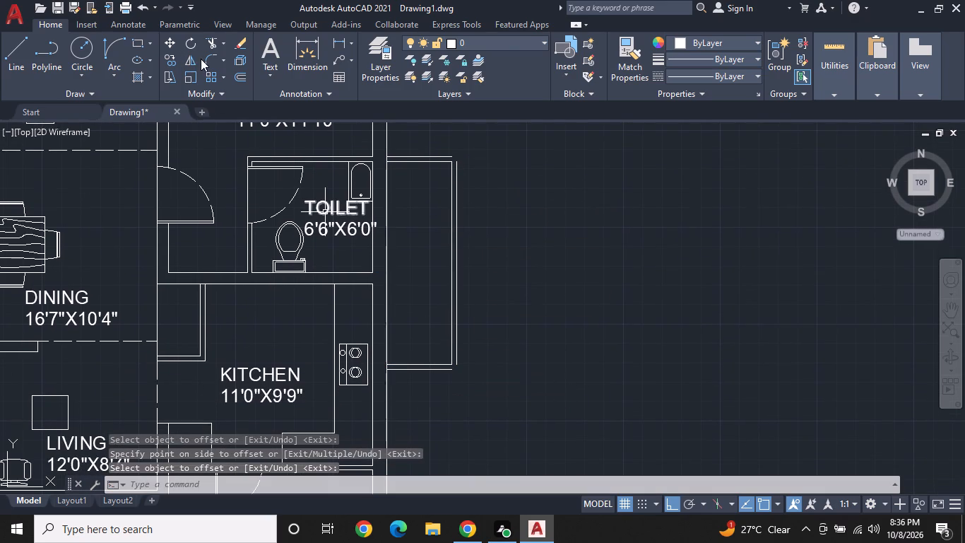
# Fillet the two open outer corners of the offset lines into sharp corners.
pyautogui.click(201, 59)
pyautogui.click(213, 59)
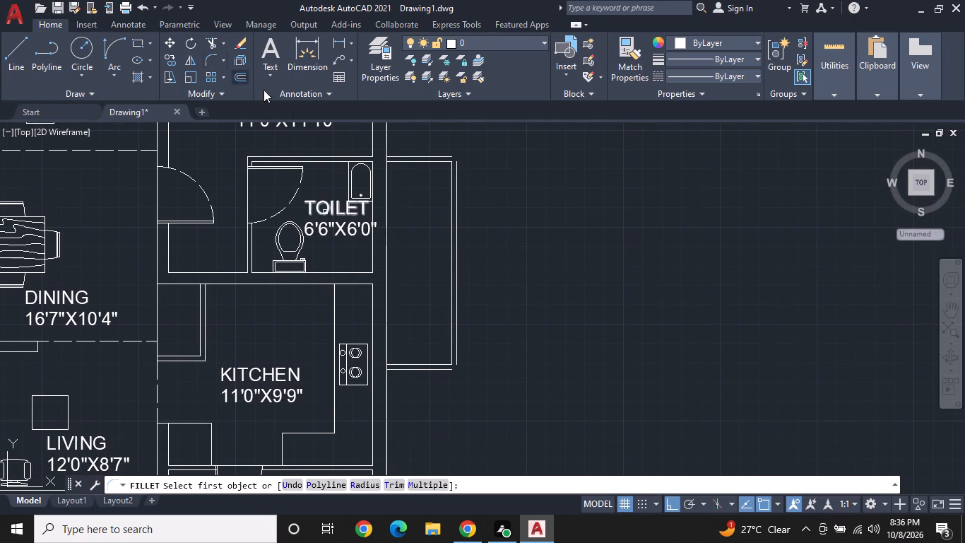
pyautogui.click(432, 156)
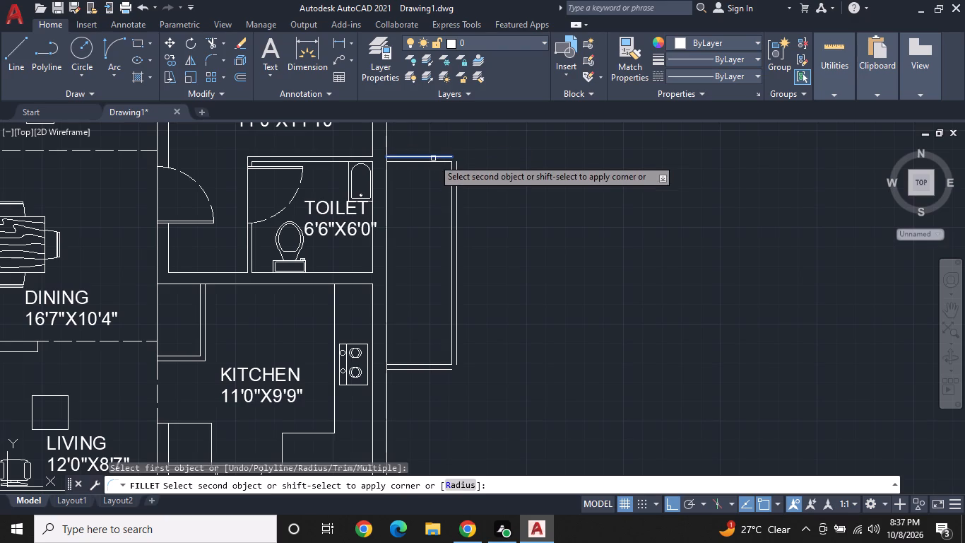
pyautogui.click(458, 209)
pyautogui.press('space')
pyautogui.click(435, 368)
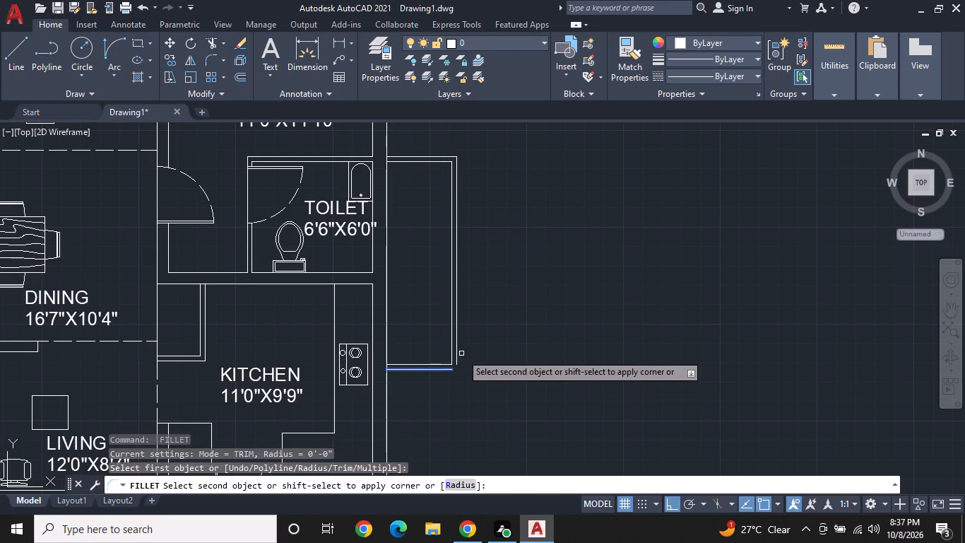
pyautogui.click(455, 342)
pyautogui.press('space')
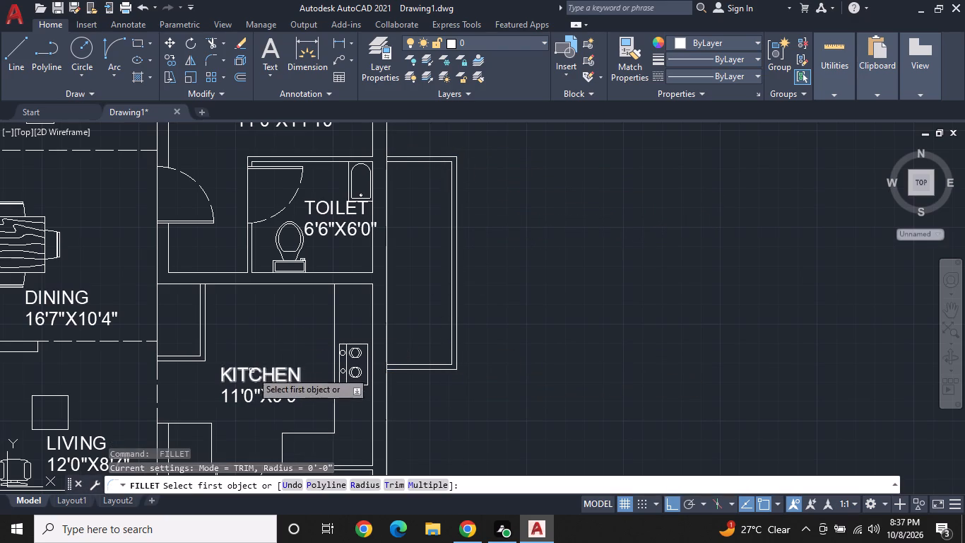
pyautogui.press('space')
# Copy the KITCHEN label from the kitchen into the new outlined area outside the east wall.
pyautogui.click(259, 370)
pyautogui.rightClick(261, 370)
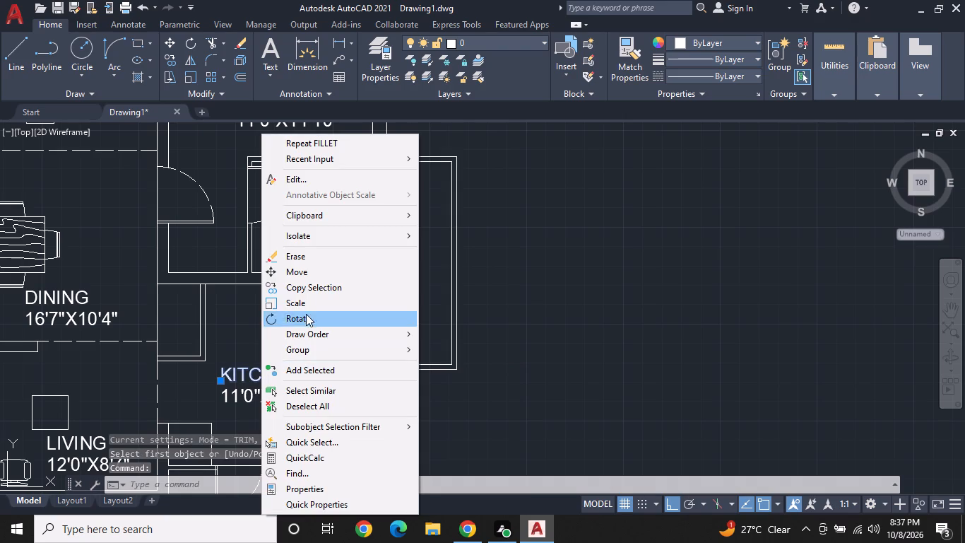
pyautogui.click(336, 291)
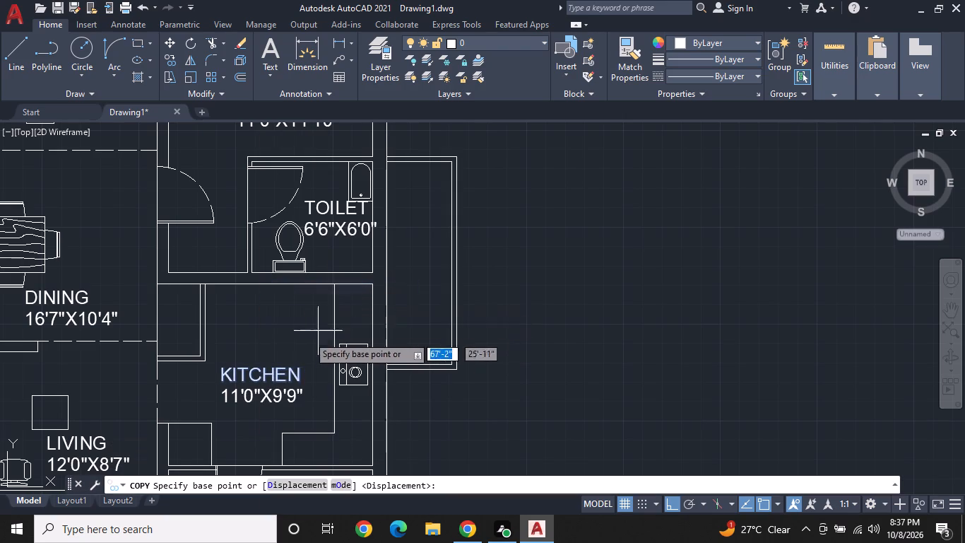
pyautogui.click(262, 373)
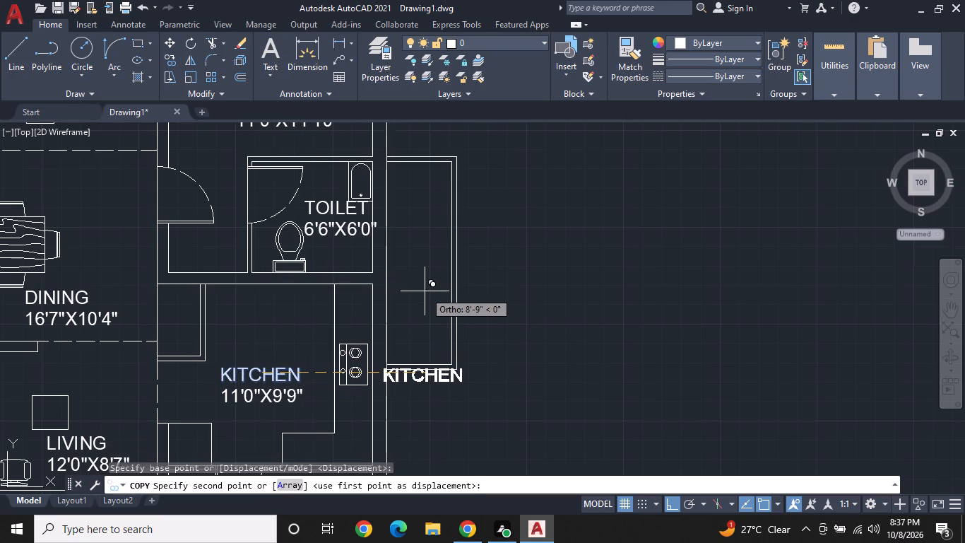
pyautogui.press('F8')
pyautogui.click(433, 264)
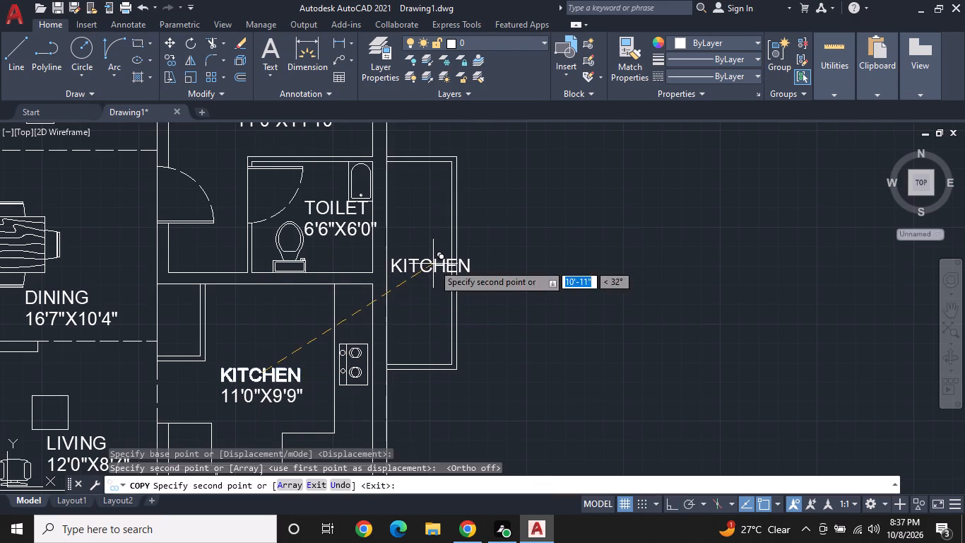
pyautogui.press('space')
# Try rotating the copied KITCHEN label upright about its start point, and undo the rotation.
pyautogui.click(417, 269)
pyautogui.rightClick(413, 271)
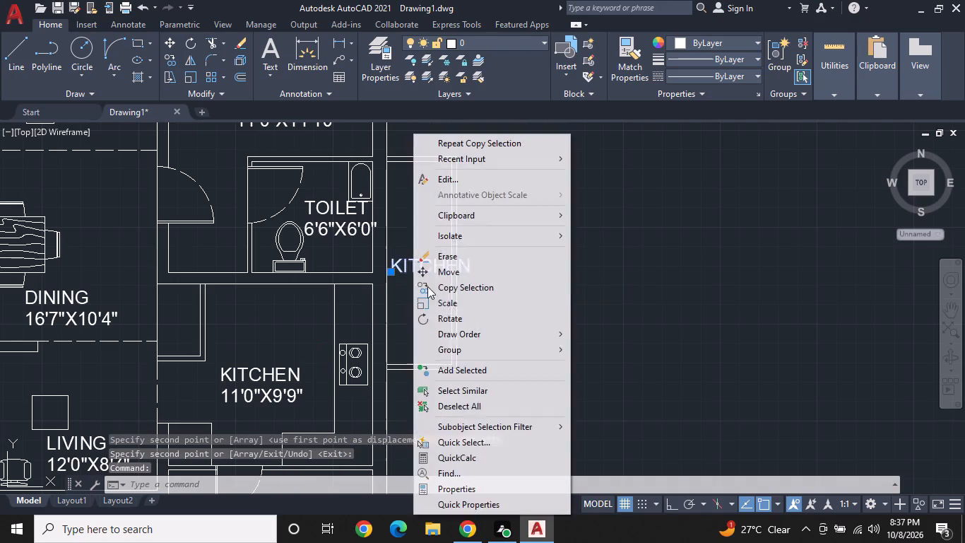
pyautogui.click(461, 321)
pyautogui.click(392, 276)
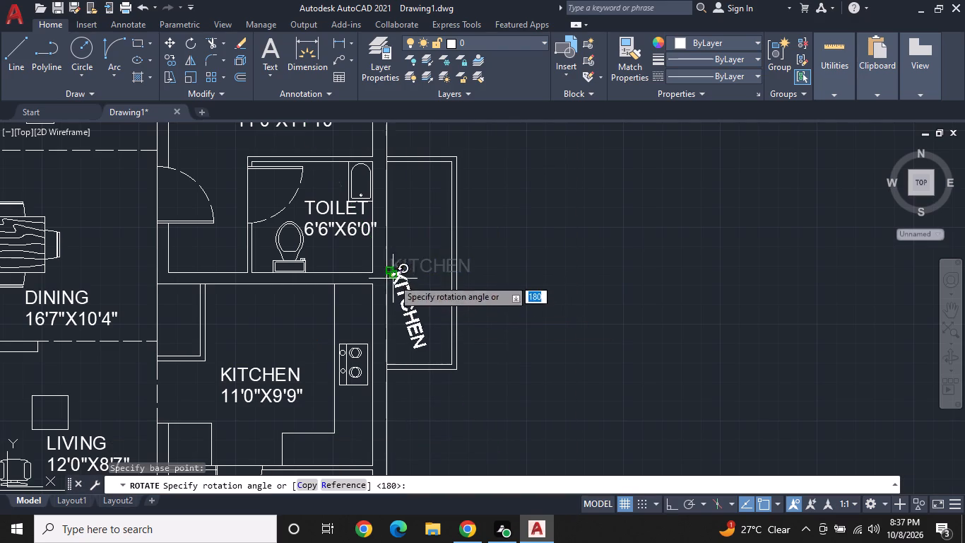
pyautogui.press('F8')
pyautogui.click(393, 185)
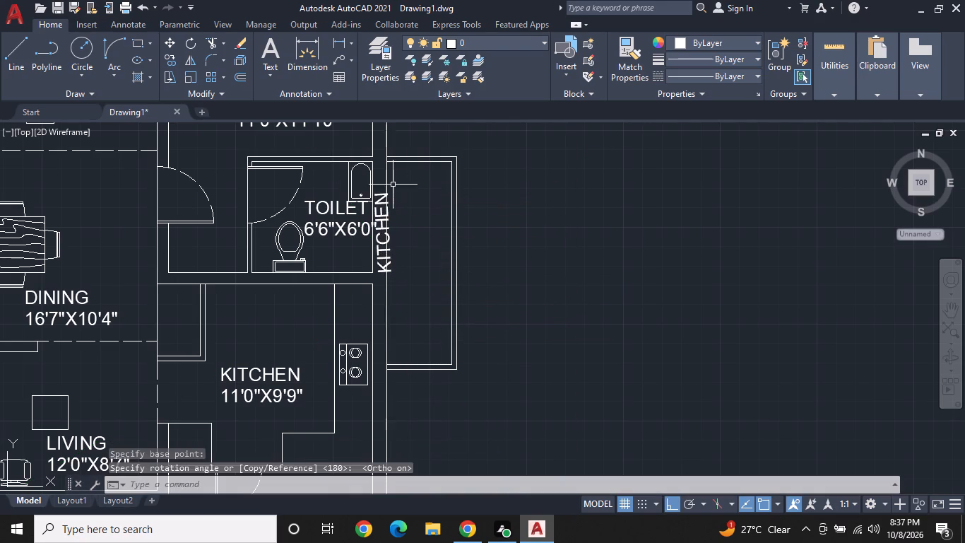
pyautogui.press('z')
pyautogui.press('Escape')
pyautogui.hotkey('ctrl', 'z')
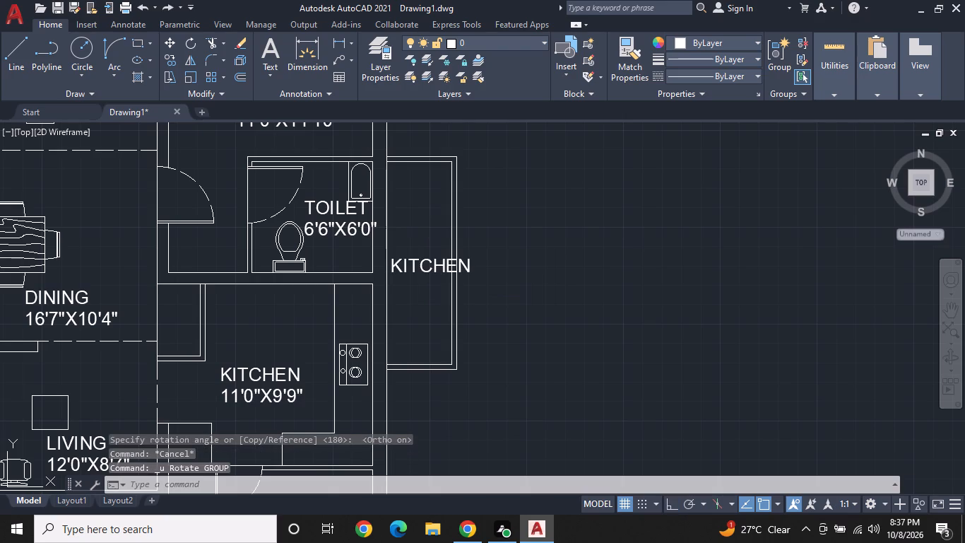
# Rotate the copied KITCHEN label 90° counterclockwise about its start point so it reads vertically.
pyautogui.click(438, 272)
pyautogui.click(436, 267)
pyautogui.rightClick(435, 265)
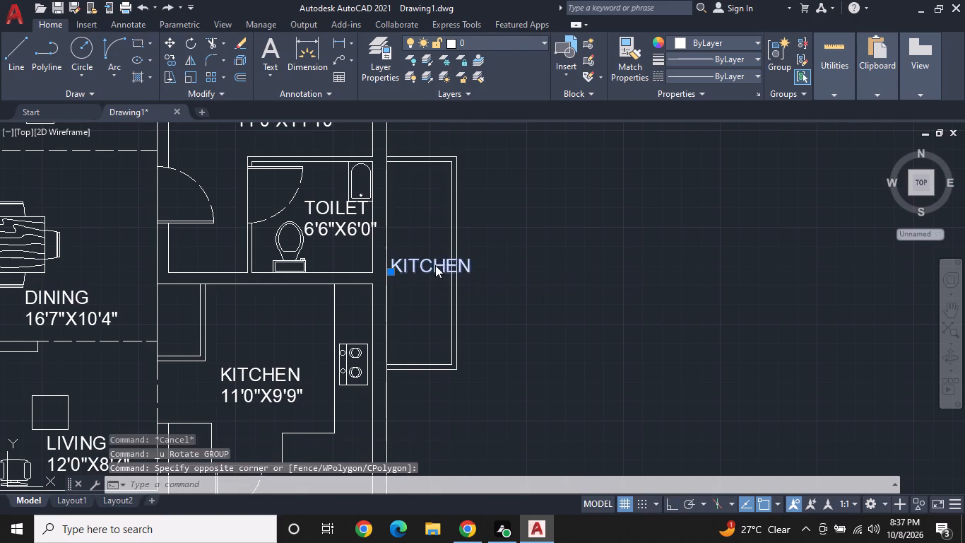
pyautogui.click(460, 316)
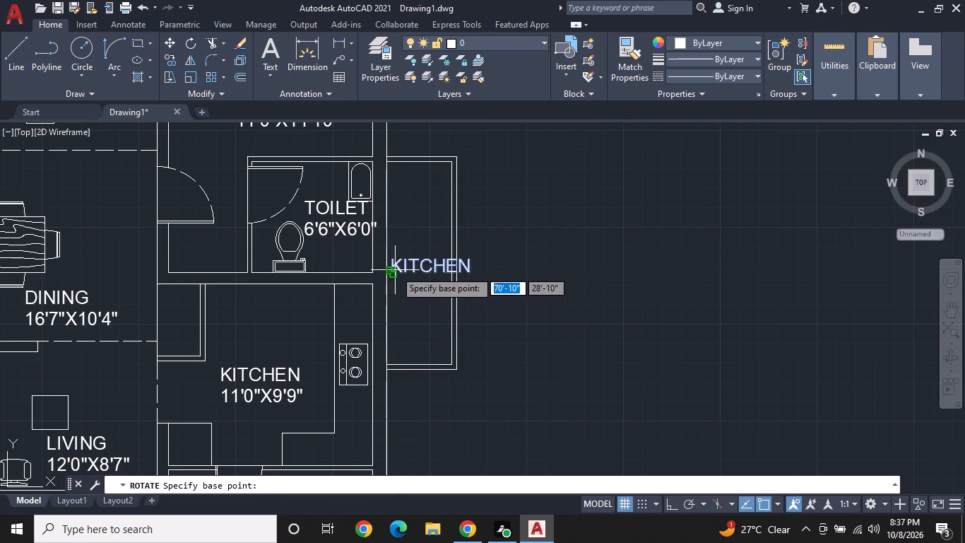
pyautogui.click(395, 270)
pyautogui.press('F8')
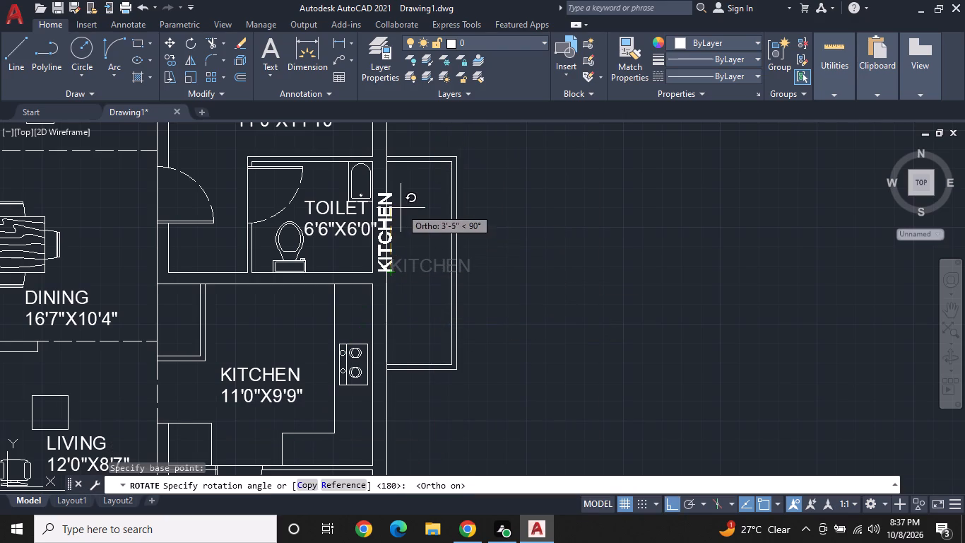
pyautogui.click(400, 208)
# Move the vertical KITCHEN label off the wall to the middle of the new outlined area.
pyautogui.click(382, 229)
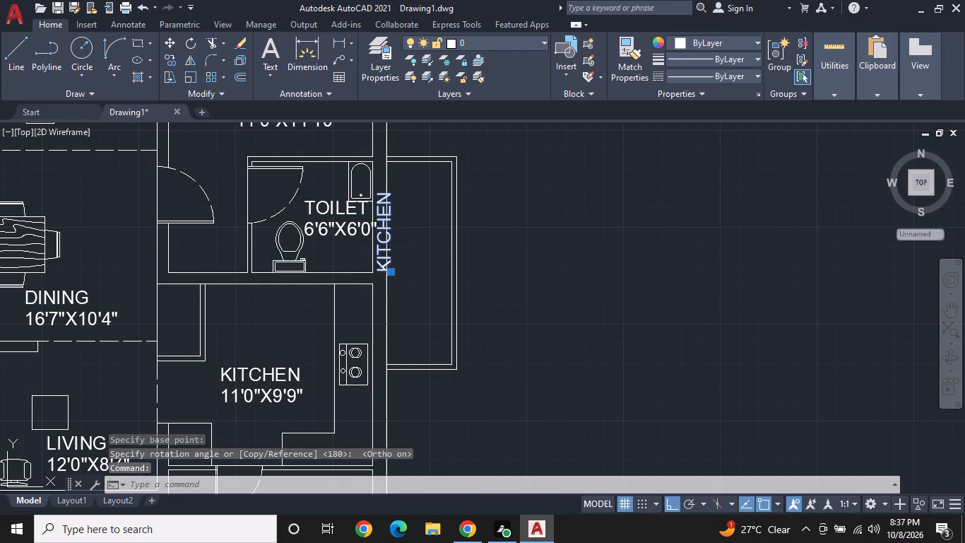
pyautogui.click(389, 269)
pyautogui.click(391, 272)
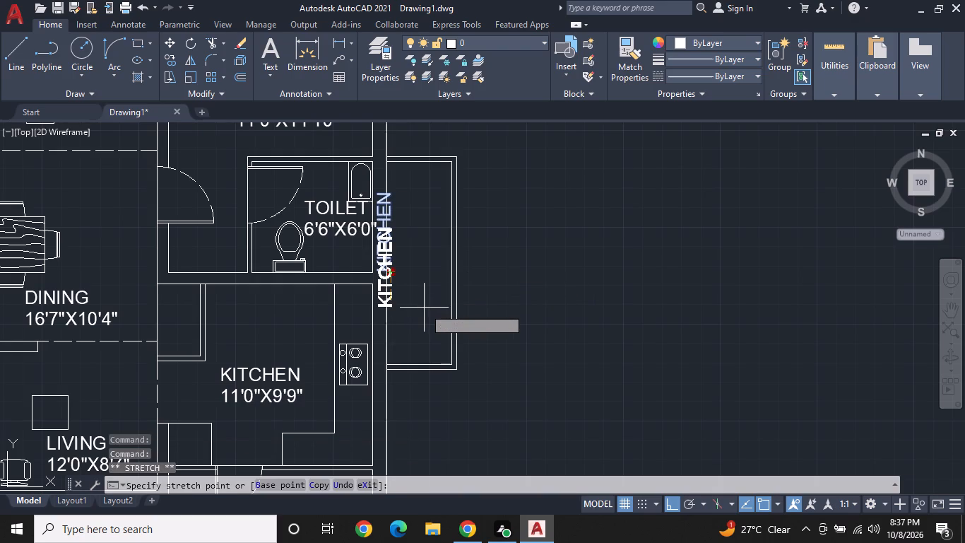
pyautogui.press('F8')
pyautogui.click(424, 303)
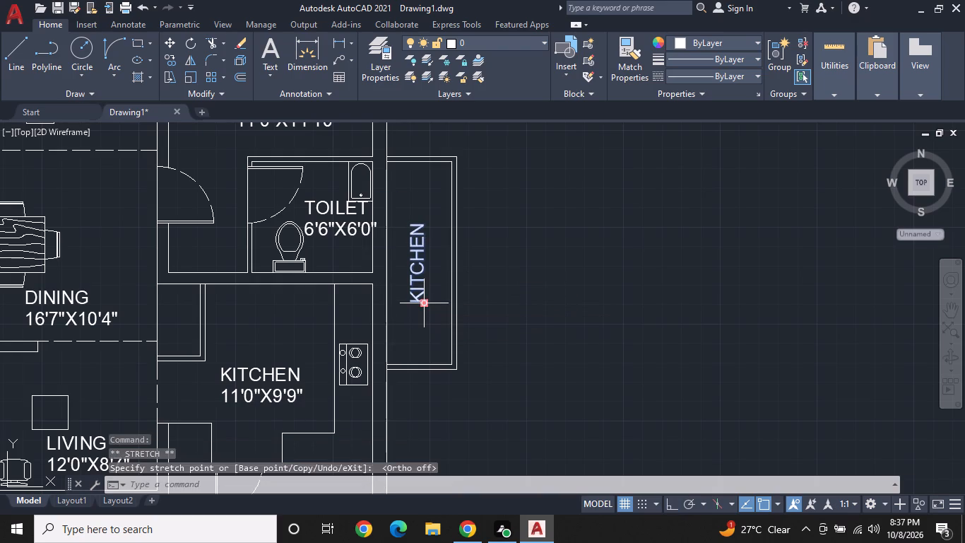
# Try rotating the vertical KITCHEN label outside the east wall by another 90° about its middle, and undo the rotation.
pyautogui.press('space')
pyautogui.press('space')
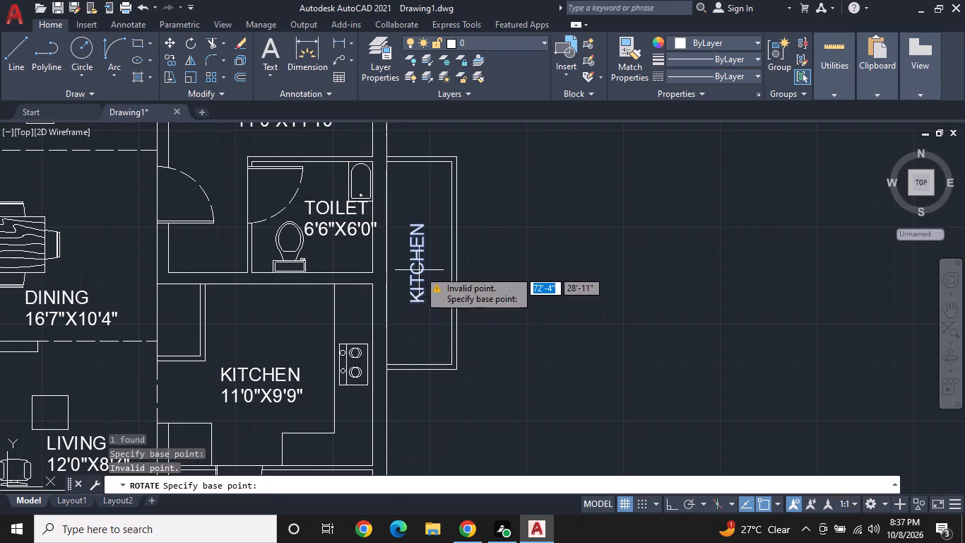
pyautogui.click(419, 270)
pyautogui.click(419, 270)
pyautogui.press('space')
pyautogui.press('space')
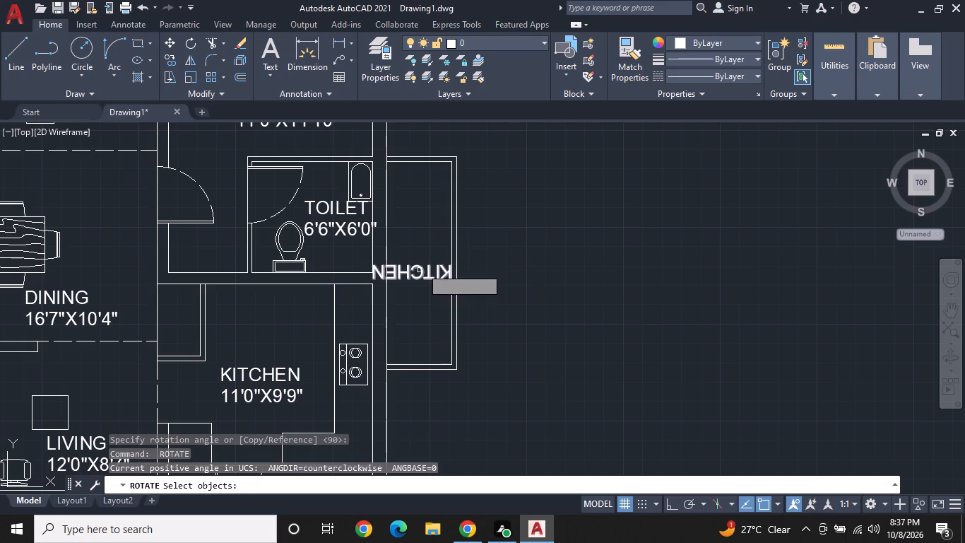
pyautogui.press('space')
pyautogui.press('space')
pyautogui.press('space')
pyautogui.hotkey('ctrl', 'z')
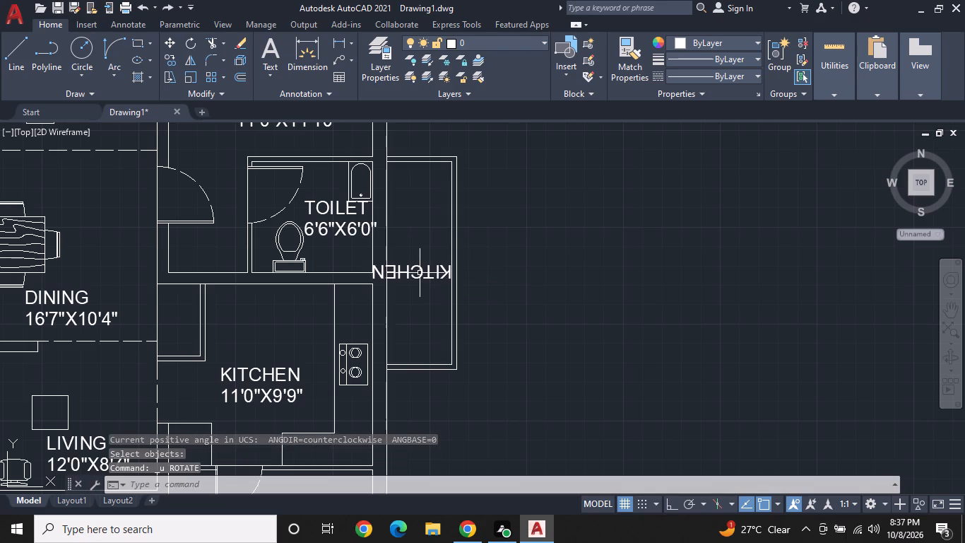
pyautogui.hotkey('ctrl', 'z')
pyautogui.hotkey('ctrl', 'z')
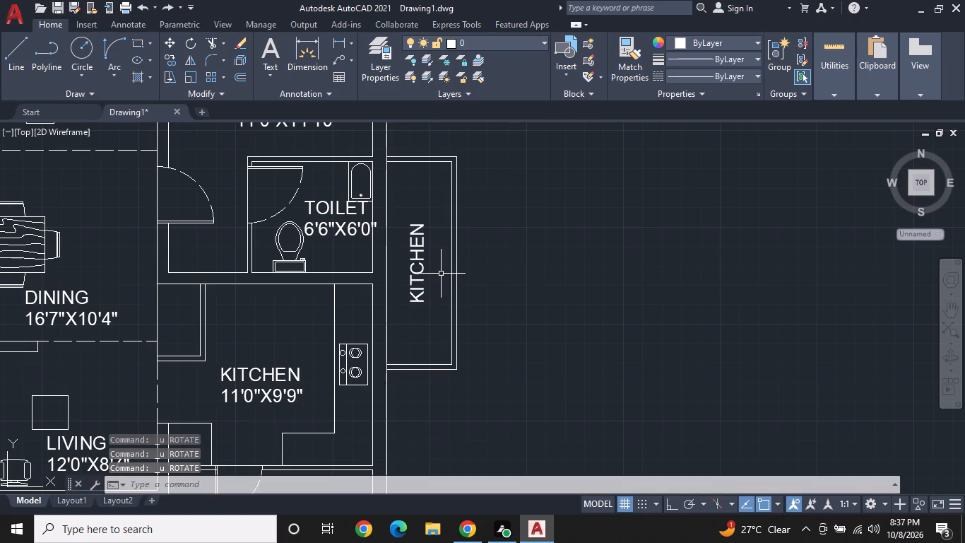
# Change the text of the vertical KITCHEN label outside the east wall to SERVICE LEDGE.
pyautogui.doubleClick(415, 267)
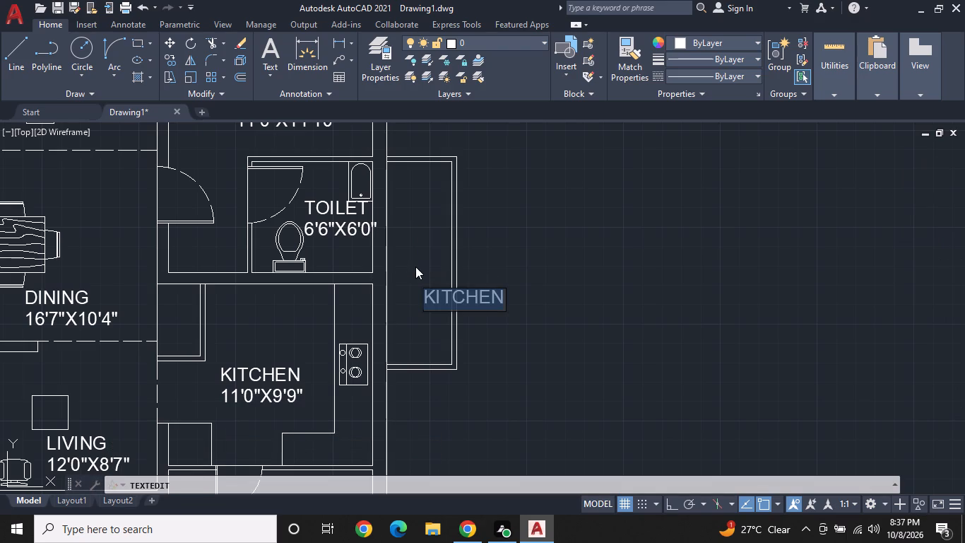
pyautogui.press('BackSpace')
pyautogui.write('SERVICE')
pyautogui.press('space')
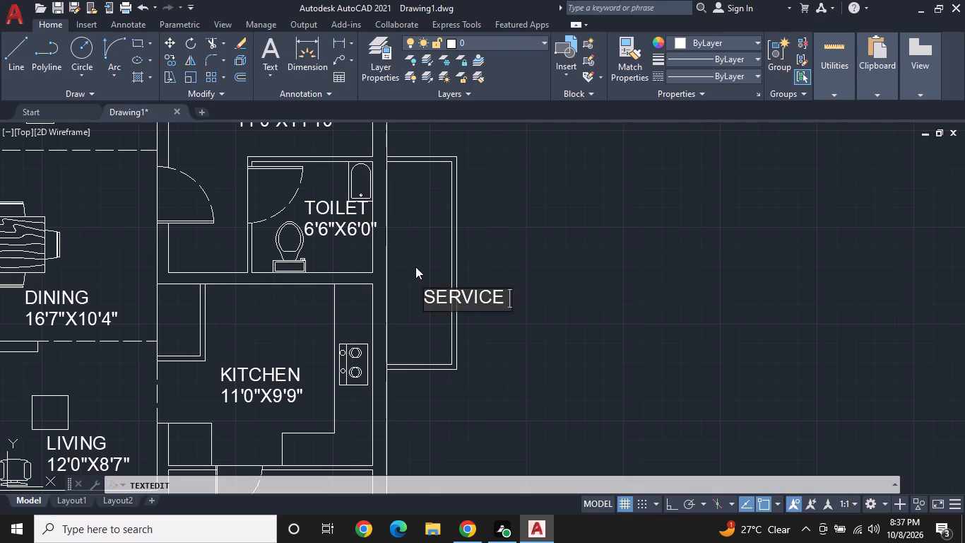
pyautogui.write('LEDE')
pyautogui.press('BackSpace')
pyautogui.write('GE')
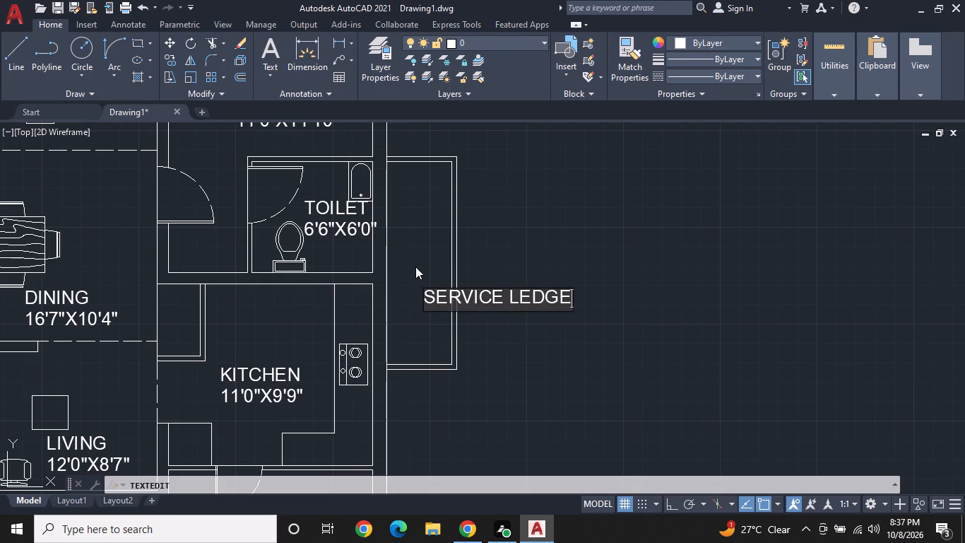
pyautogui.press('Return')
pyautogui.scroll(-1, 415, 267)
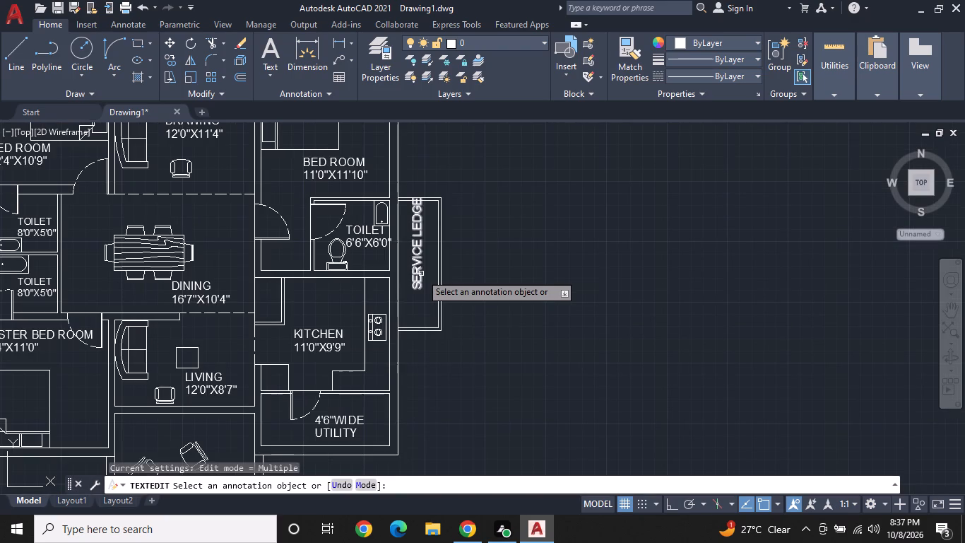
pyautogui.press('space')
# Move the vertical SERVICE LEDGE label slightly south so it sits centred within its outlined area.
pyautogui.click(399, 257)
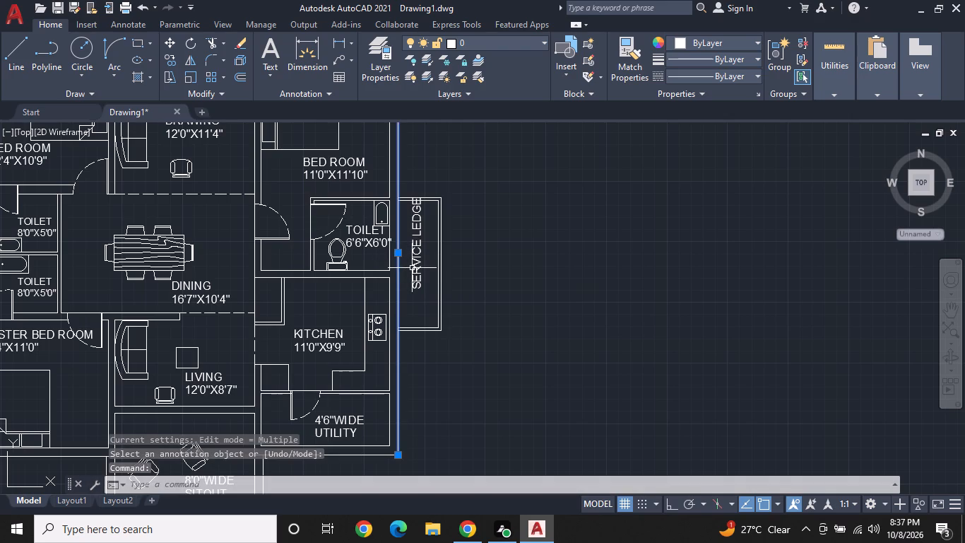
pyautogui.press('Escape')
pyautogui.click(417, 276)
pyautogui.click(423, 291)
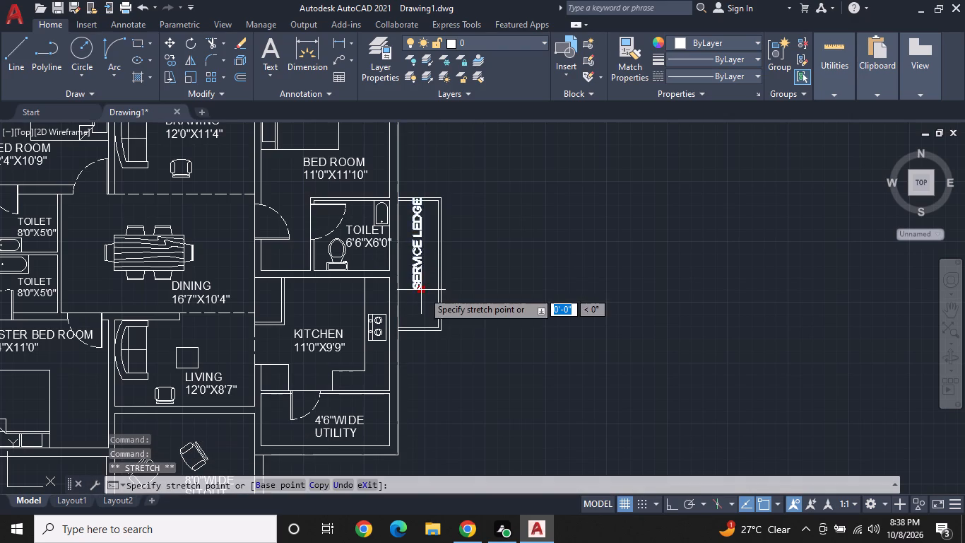
pyautogui.click(423, 303)
pyautogui.moveTo(436, 285); pyautogui.dragTo(497, 325, button='middle')
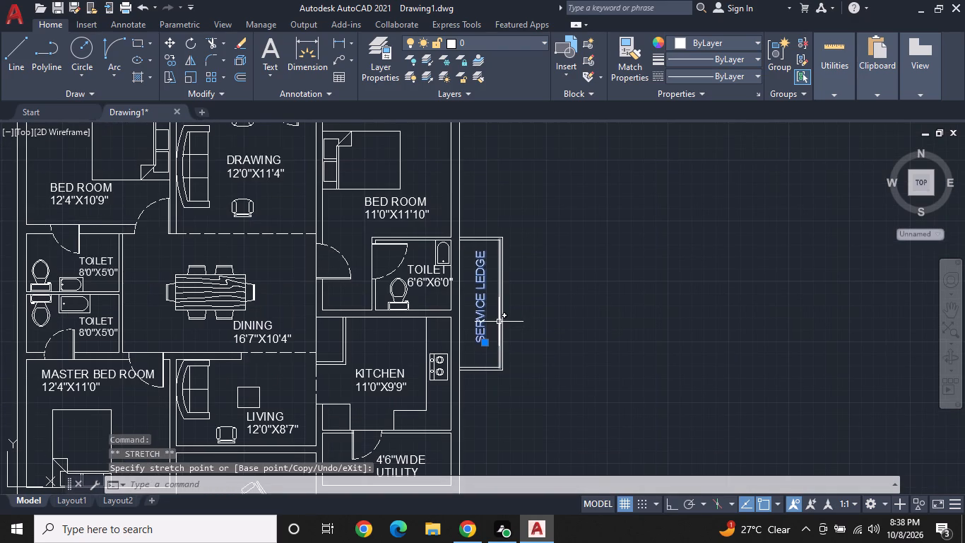
pyautogui.press('Escape')
# Start a solid hatch in grey 147,149,152 and fill the main walls of the floor plan.
pyautogui.scroll(-1, 487, 286)
pyautogui.moveTo(482, 281); pyautogui.dragTo(611, 279, button='middle')
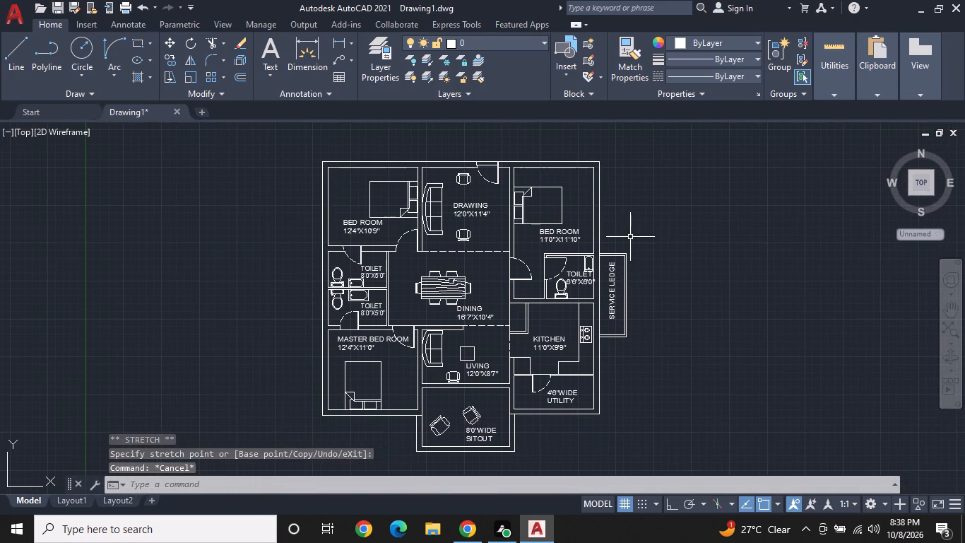
pyautogui.press('h')
pyautogui.press('space')
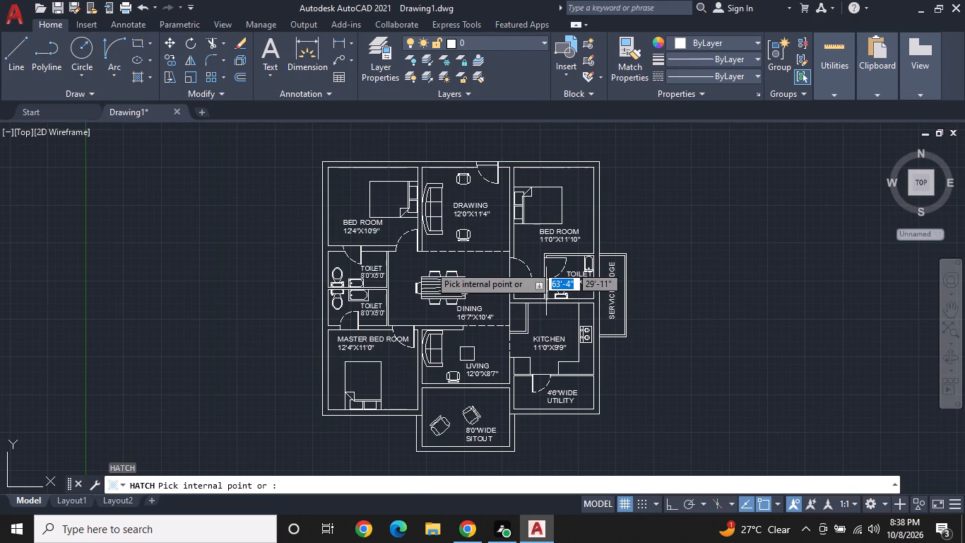
pyautogui.click(143, 58)
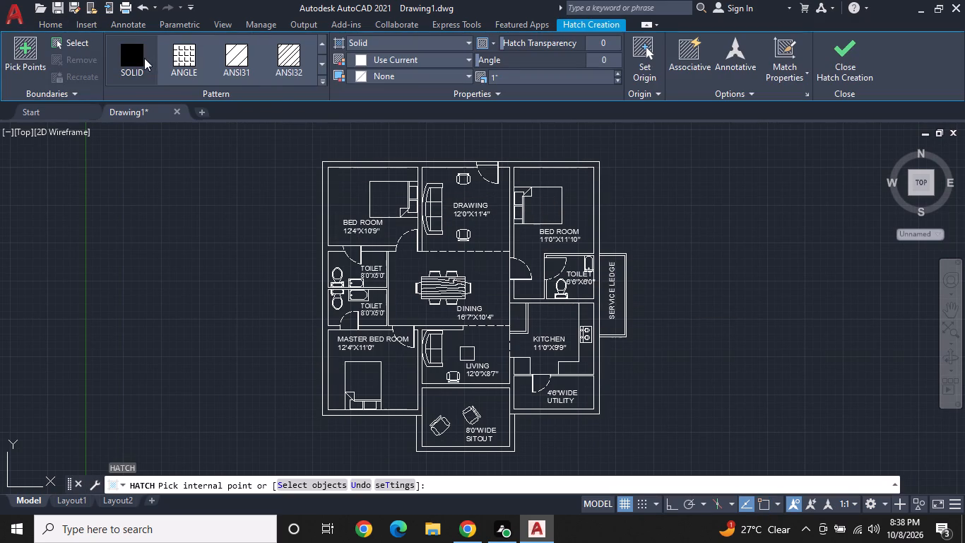
pyautogui.click(375, 61)
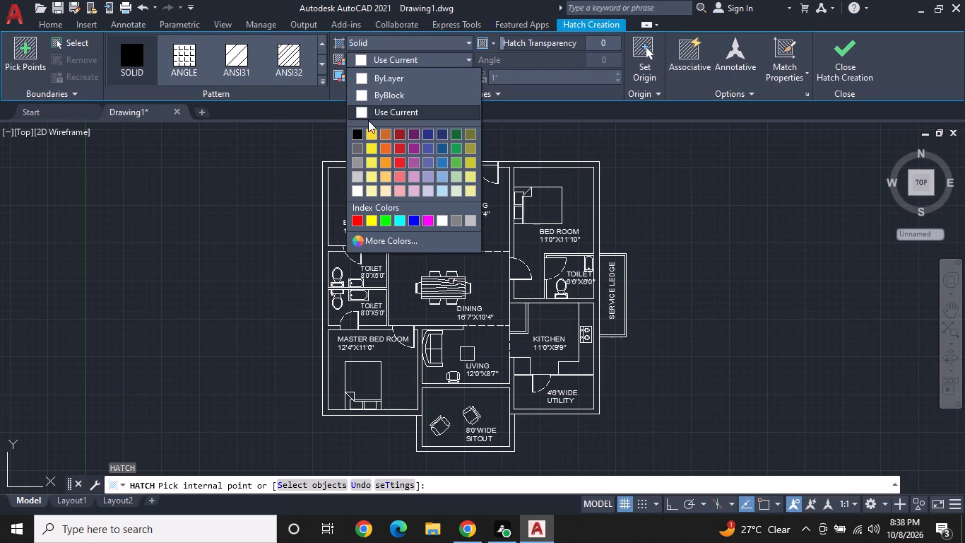
pyautogui.click(356, 160)
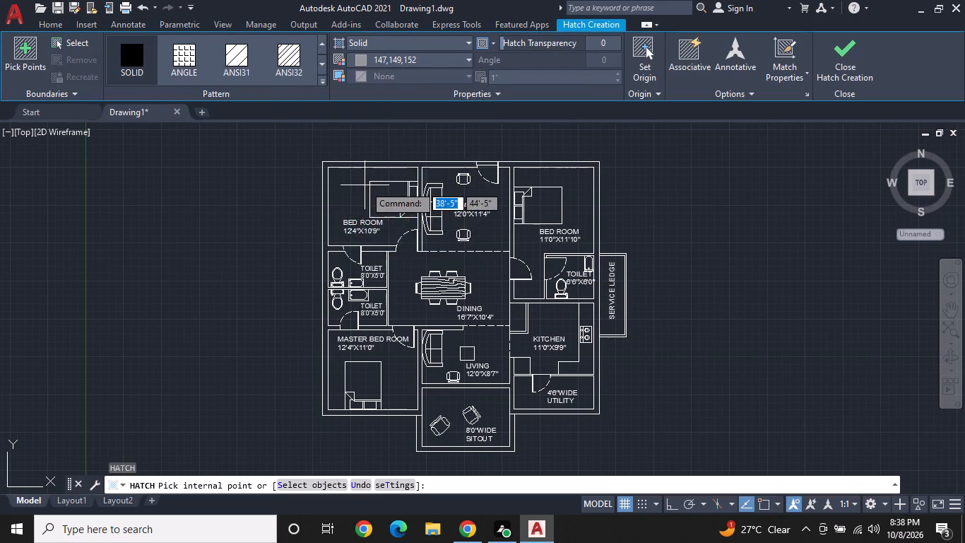
pyautogui.scroll(1, 365, 182)
pyautogui.click(360, 156)
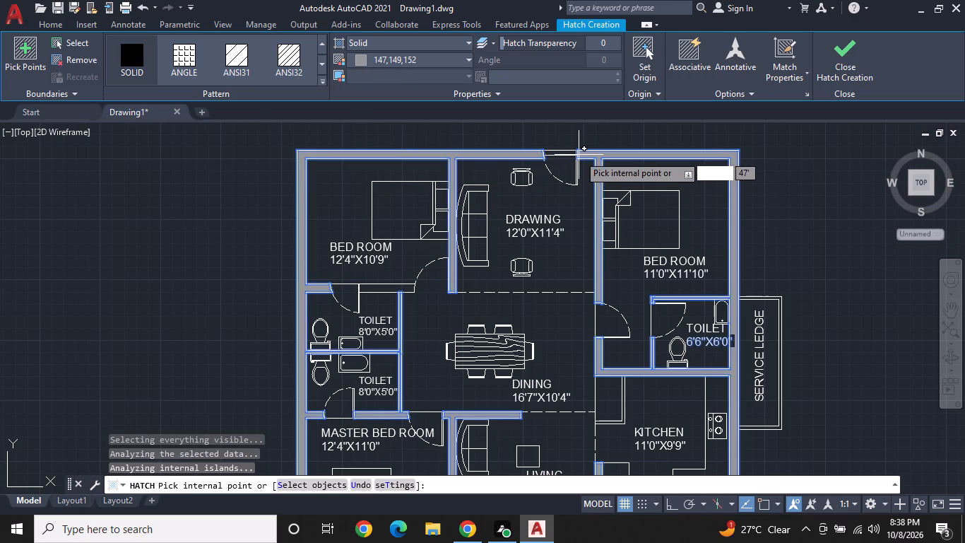
# Add the service ledge's outline walls and the partition in the kitchen's northwest corner to the solid grey hatch.
pyautogui.moveTo(569, 219); pyautogui.dragTo(498, 111, button='middle')
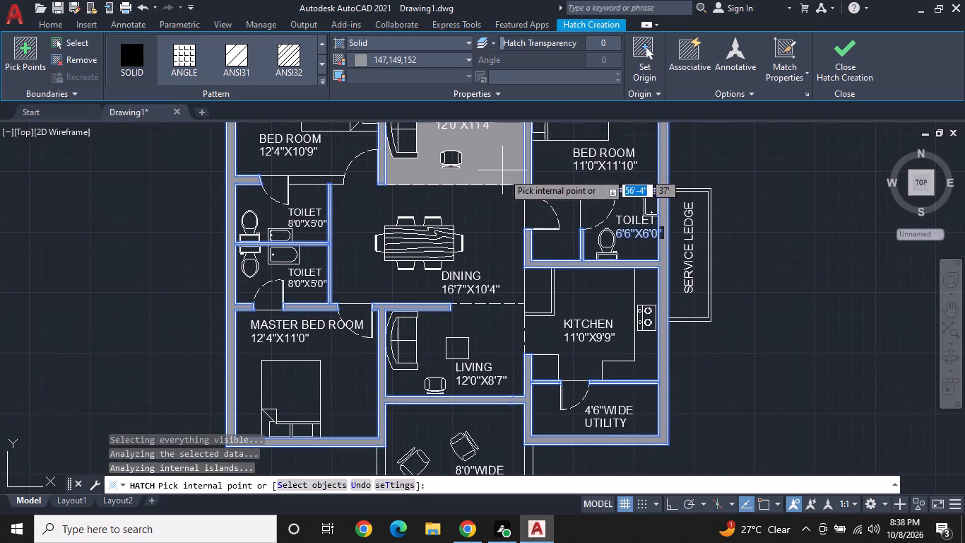
pyautogui.scroll(-2, 505, 185)
pyautogui.moveTo(511, 223); pyautogui.dragTo(504, 193, button='middle')
pyautogui.scroll(2, 556, 204)
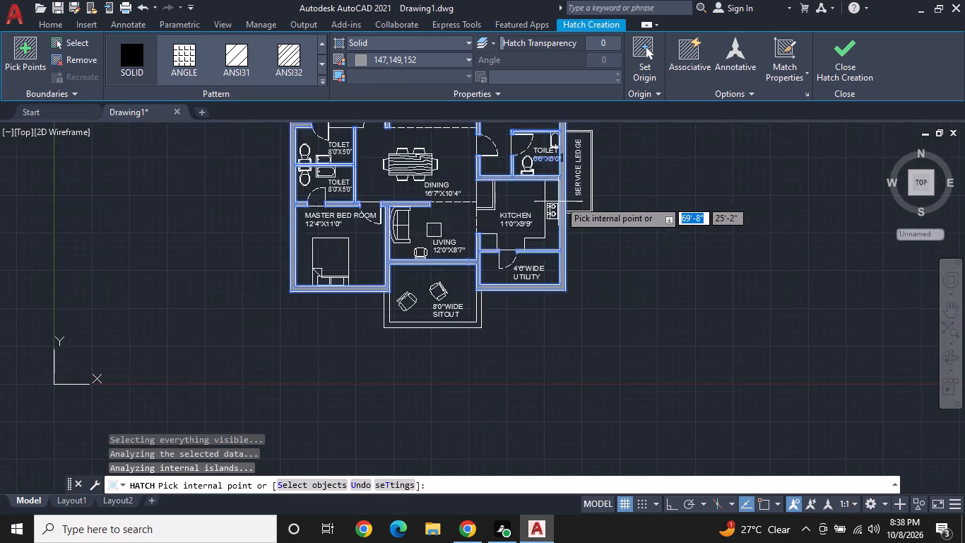
pyautogui.scroll(2, 581, 200)
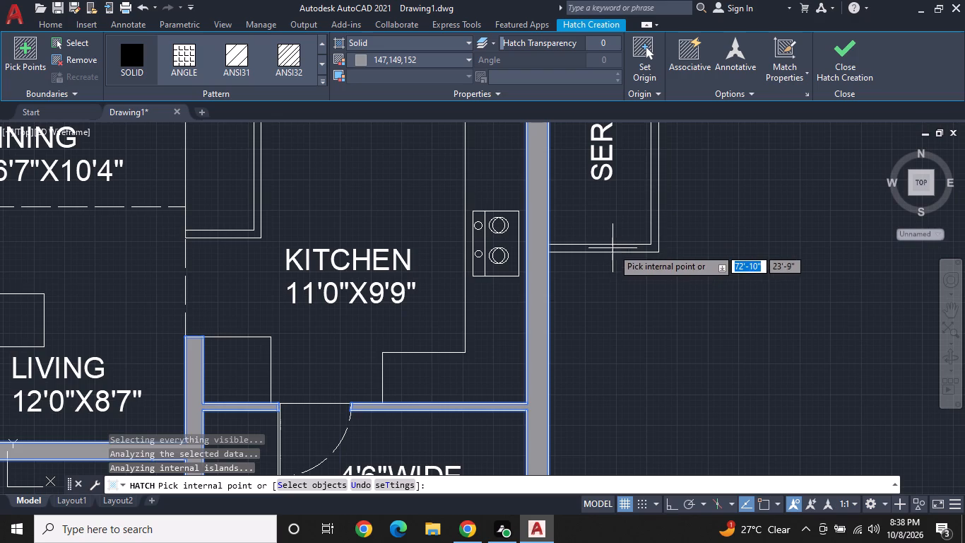
pyautogui.doubleClick(612, 248)
pyautogui.scroll(-2, 587, 263)
pyautogui.scroll(1, 480, 257)
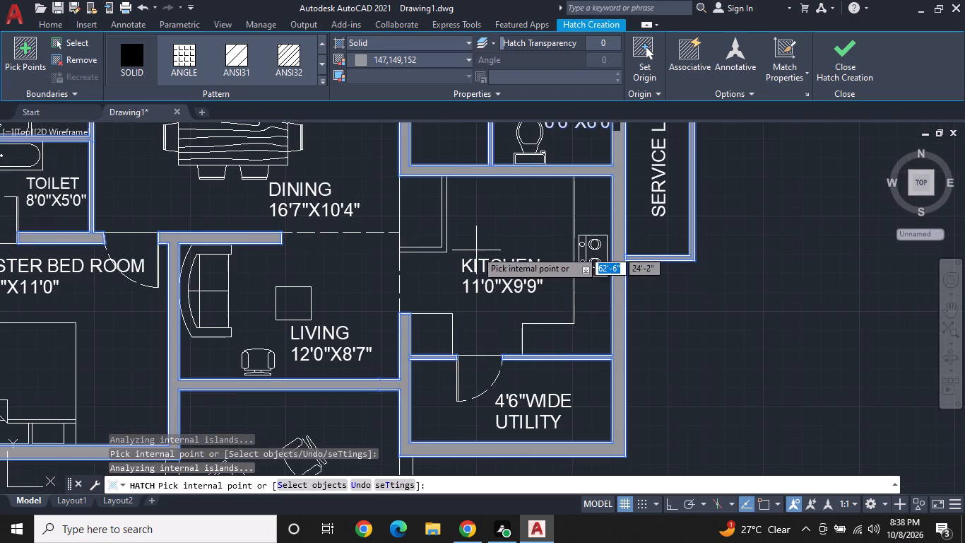
pyautogui.scroll(2, 454, 237)
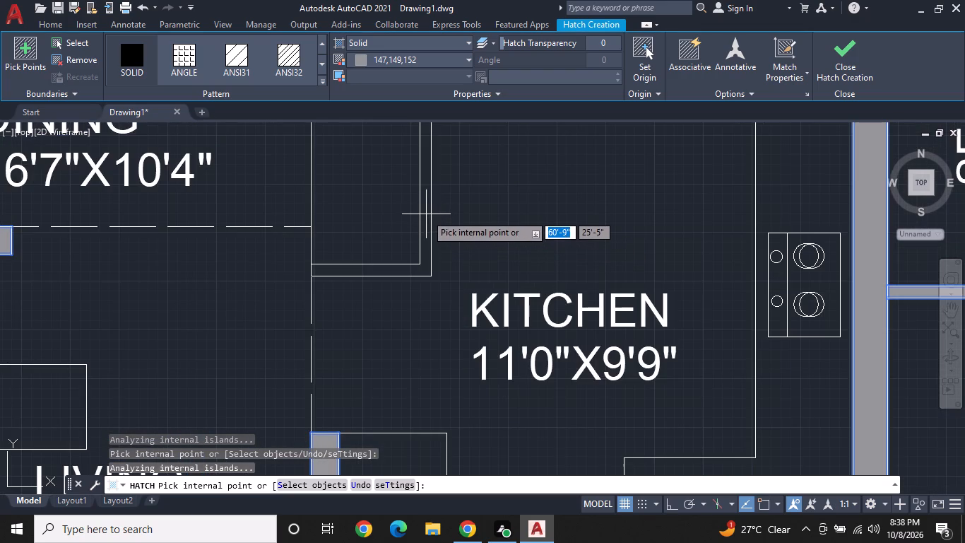
pyautogui.click(426, 214)
# Add the sitout's outer walls to the solid grey hatch and finish the hatch.
pyautogui.scroll(-2, 426, 214)
pyautogui.moveTo(442, 277); pyautogui.dragTo(473, 161, button='middle')
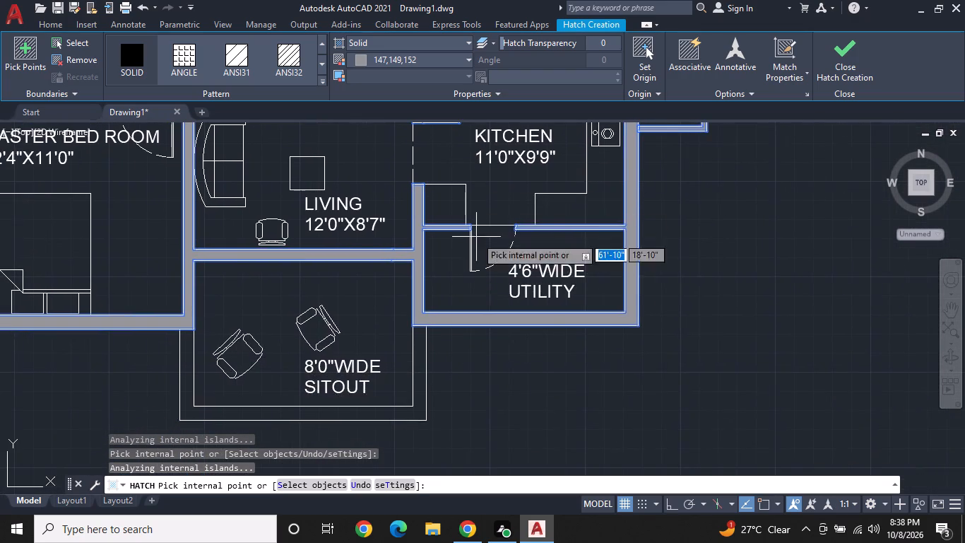
pyautogui.moveTo(451, 308); pyautogui.dragTo(550, 255, button='middle')
pyautogui.middleClick(563, 245)
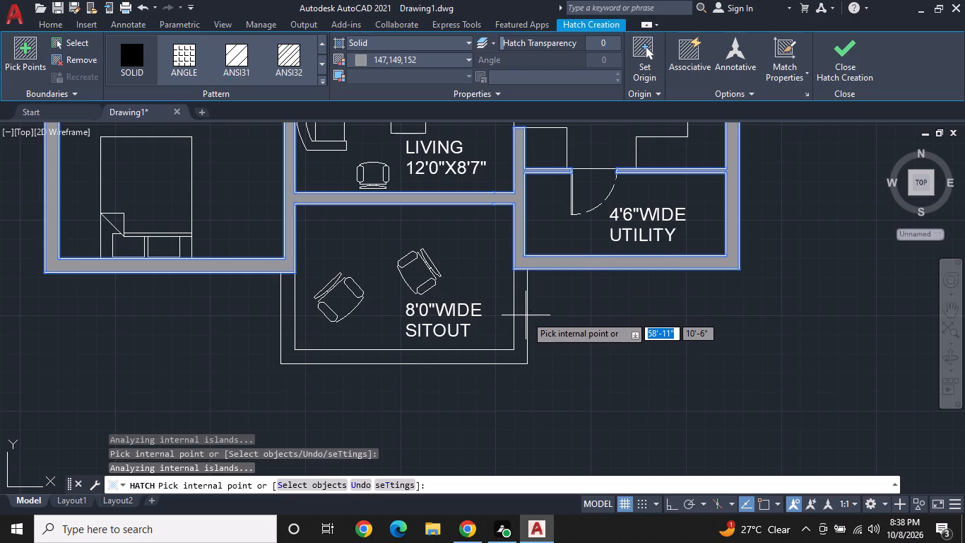
pyautogui.click(523, 317)
pyautogui.scroll(-3, 533, 291)
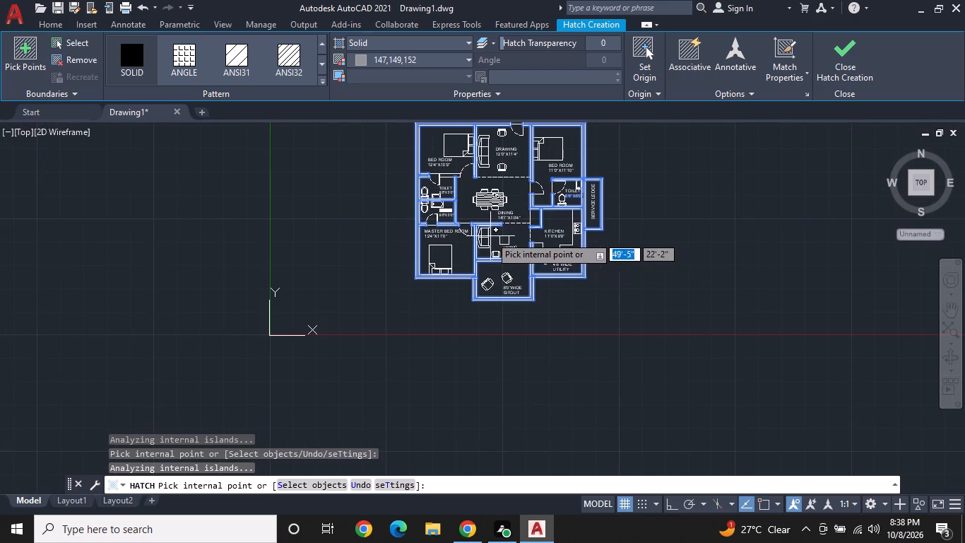
pyautogui.moveTo(490, 235); pyautogui.dragTo(504, 310, button='middle')
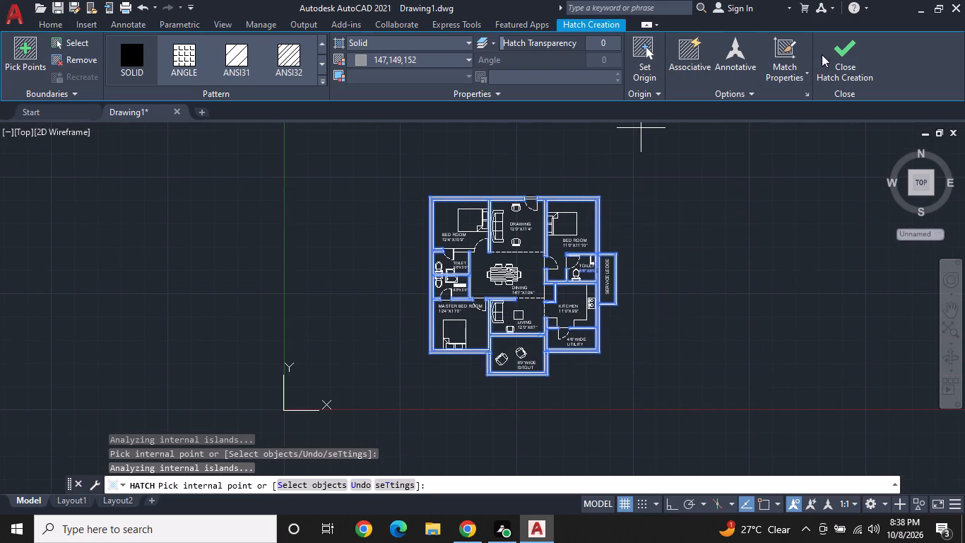
pyautogui.click(834, 54)
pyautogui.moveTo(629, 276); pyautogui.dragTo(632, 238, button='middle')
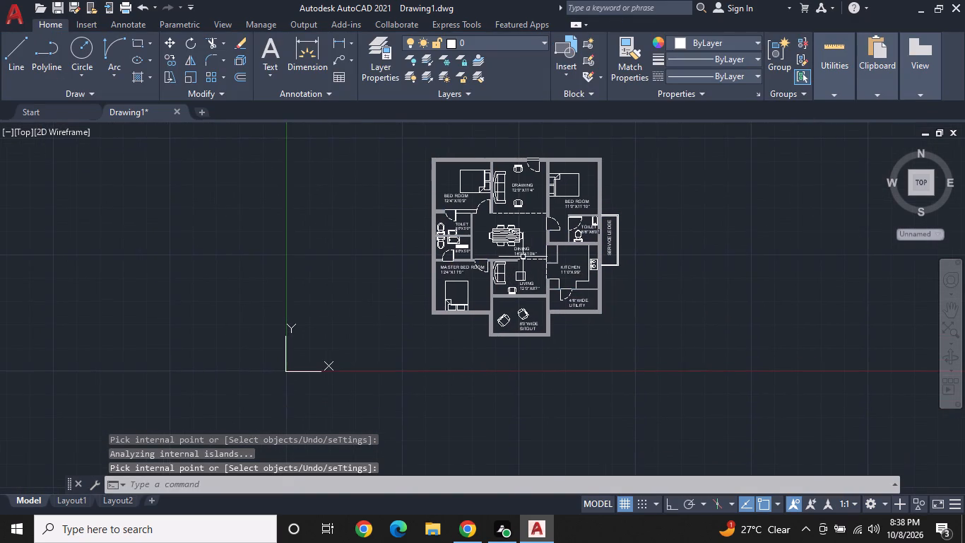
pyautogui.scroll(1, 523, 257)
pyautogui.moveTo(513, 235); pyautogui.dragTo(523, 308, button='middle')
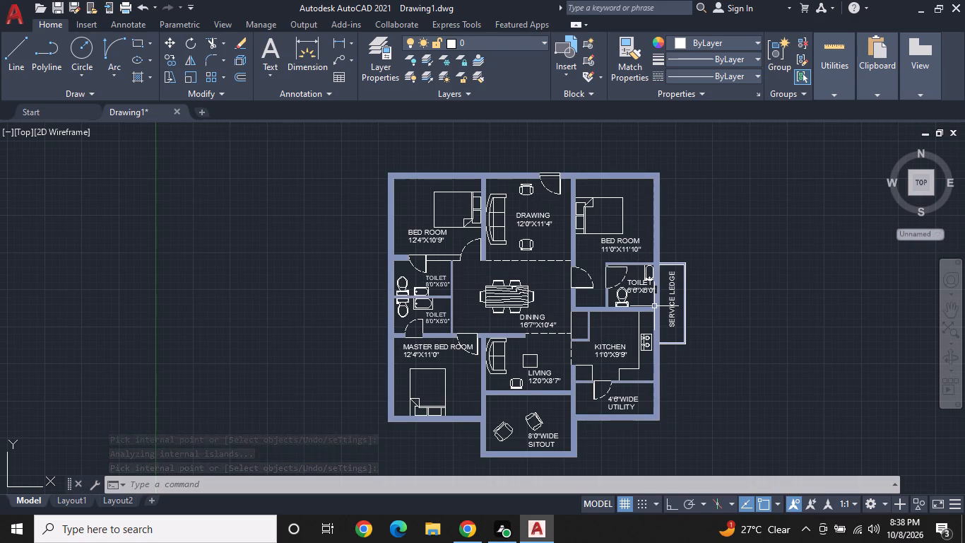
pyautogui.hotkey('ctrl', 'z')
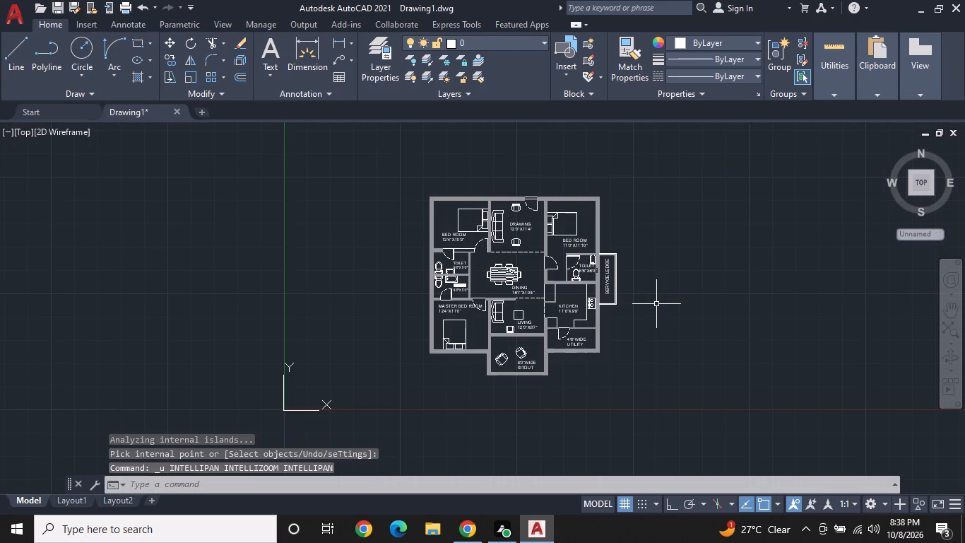
# Save the drawing in the Documents folder under the file name 222.
pyautogui.hotkey('ctrl', 's')
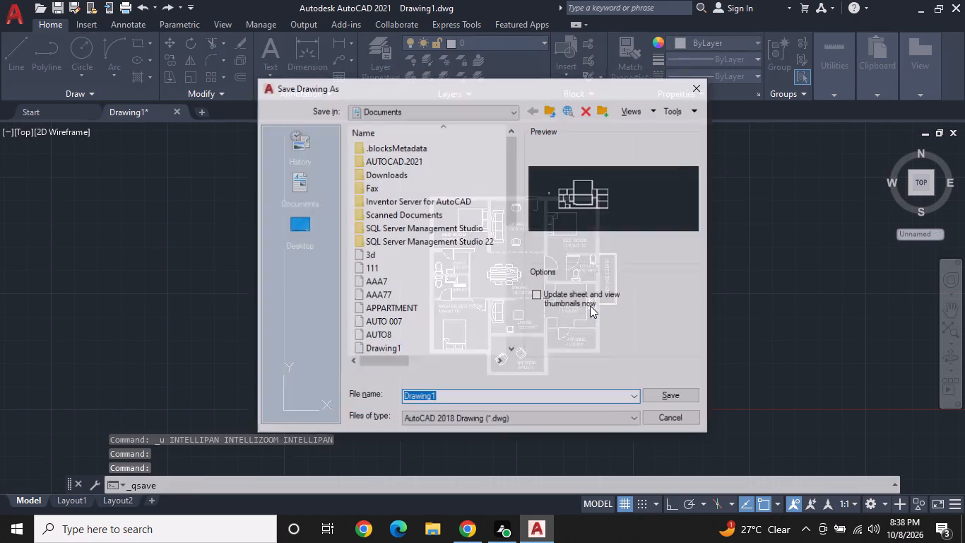
pyautogui.click(511, 398)
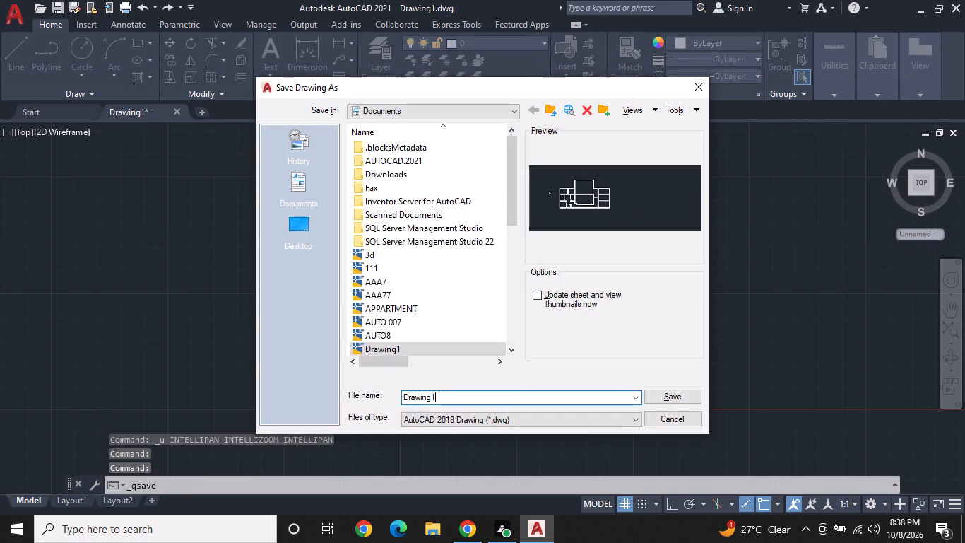
pyautogui.press('BackSpace')
pyautogui.press('BackSpace')
pyautogui.press('BackSpace')
pyautogui.press('BackSpace')
pyautogui.press('BackSpace')
pyautogui.press('BackSpace')
pyautogui.press('BackSpace')
pyautogui.press('BackSpace')
pyautogui.press('BackSpace')
pyautogui.press('BackSpace')
pyautogui.press('BackSpace')
pyautogui.press('BackSpace')
pyautogui.press('BackSpace')
pyautogui.press('BackSpace')
pyautogui.press('BackSpace')
pyautogui.press('BackSpace')
pyautogui.press('BackSpace')
pyautogui.press('BackSpace')
pyautogui.press('BackSpace')
pyautogui.press('BackSpace')
pyautogui.write('222')
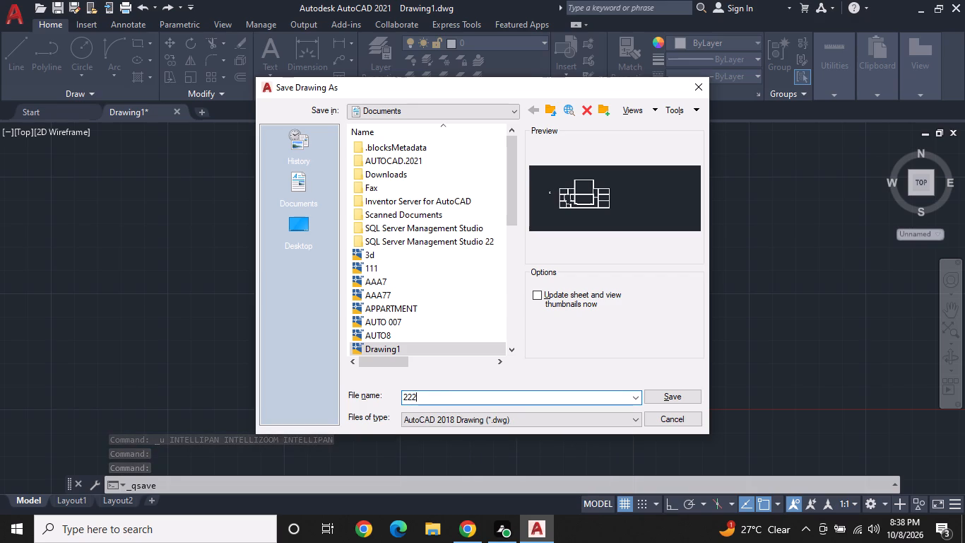
pyautogui.press('Return')
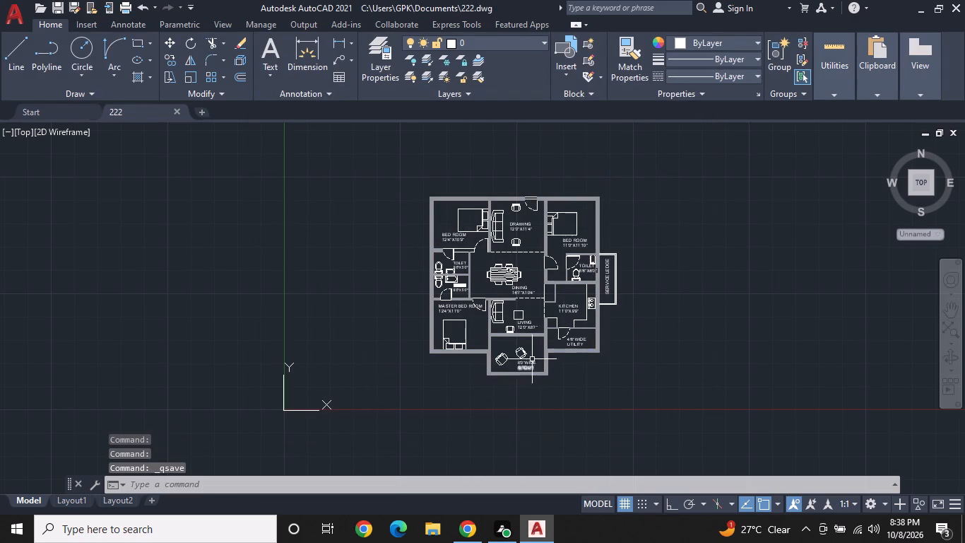
# Start a plot of the model using the DWG To PDF.pc3 plotter and ISO A4 (297.00 x 210.00 MM) paper.
pyautogui.hotkey('ctrl', 'p')
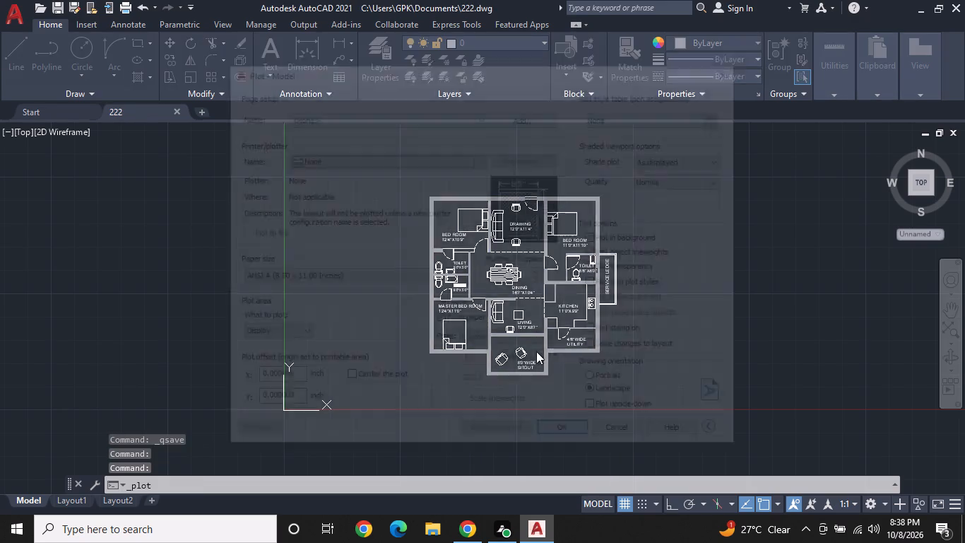
pyautogui.click(458, 159)
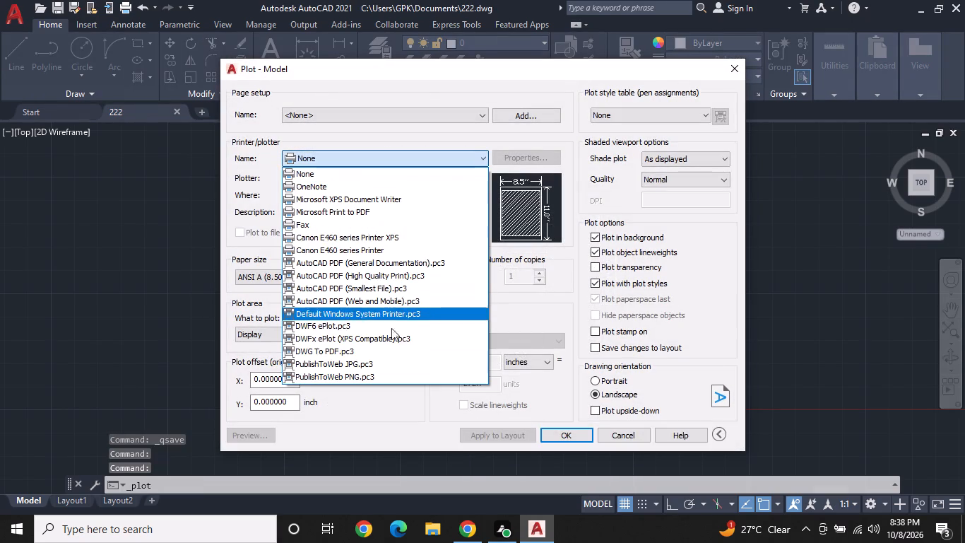
pyautogui.click(377, 351)
pyautogui.click(398, 279)
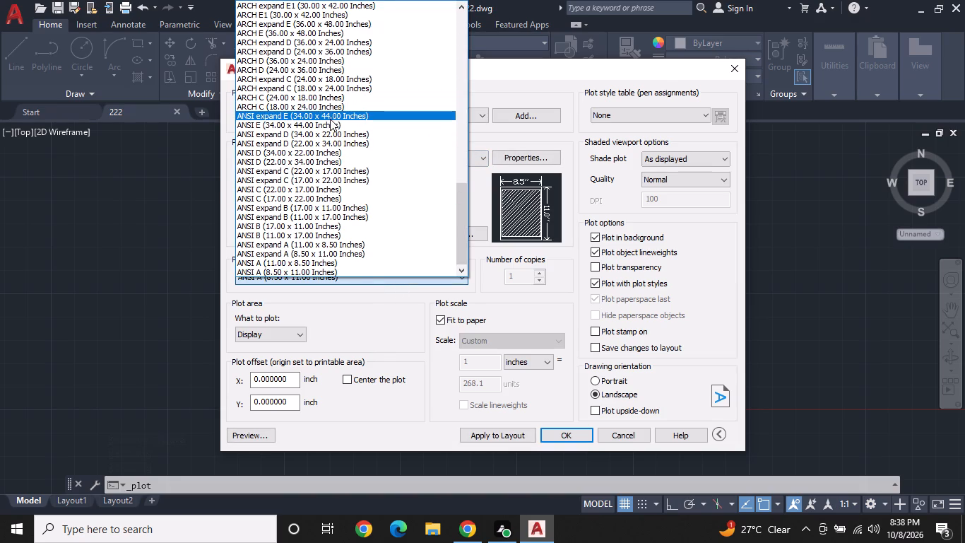
pyautogui.scroll(1, 330, 119)
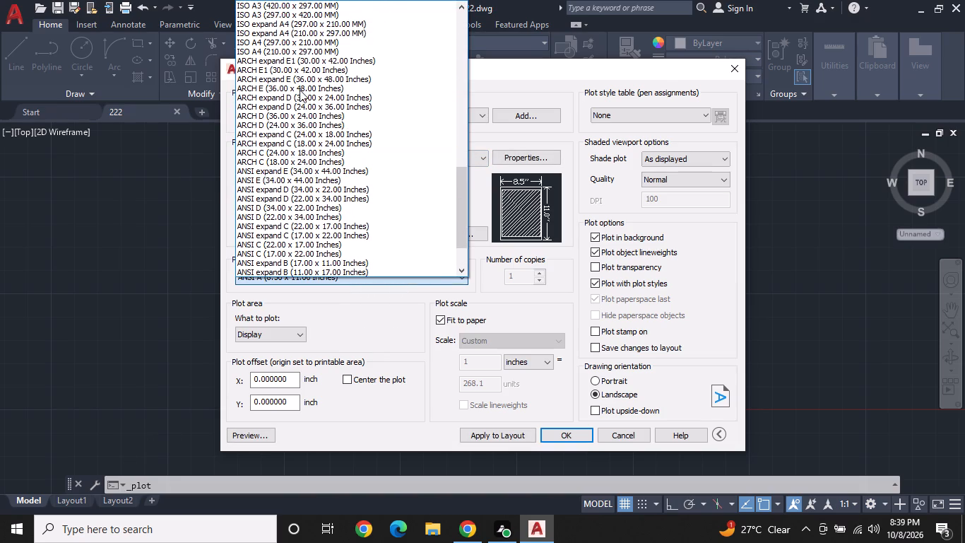
pyautogui.click(302, 46)
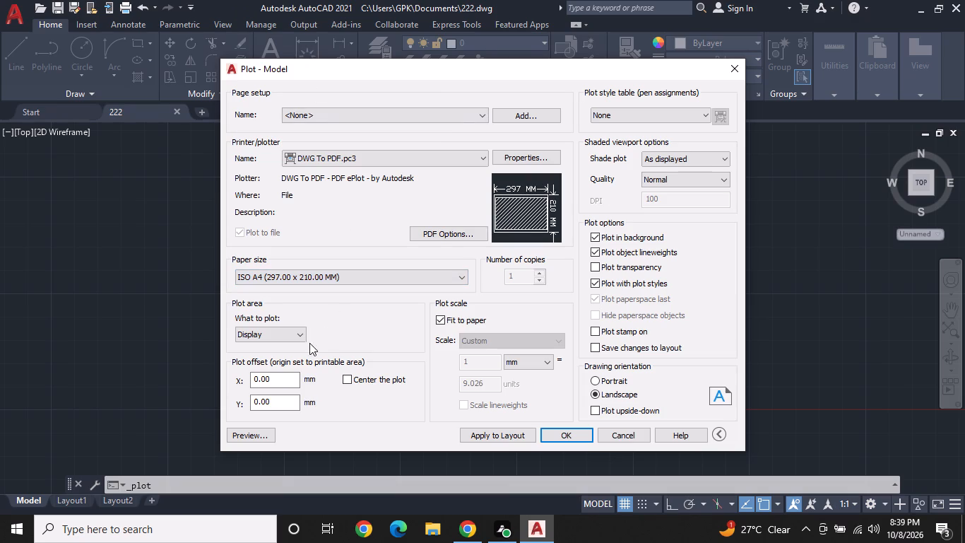
# Set the plot area to a window enclosing the whole floor plan and center the plot on the sheet.
pyautogui.click(303, 336)
pyautogui.click(276, 379)
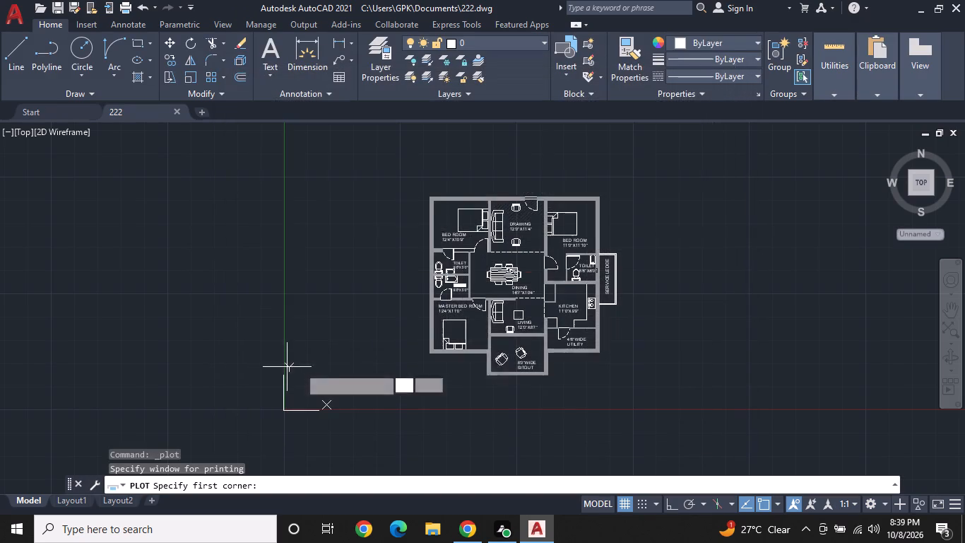
pyautogui.click(401, 173)
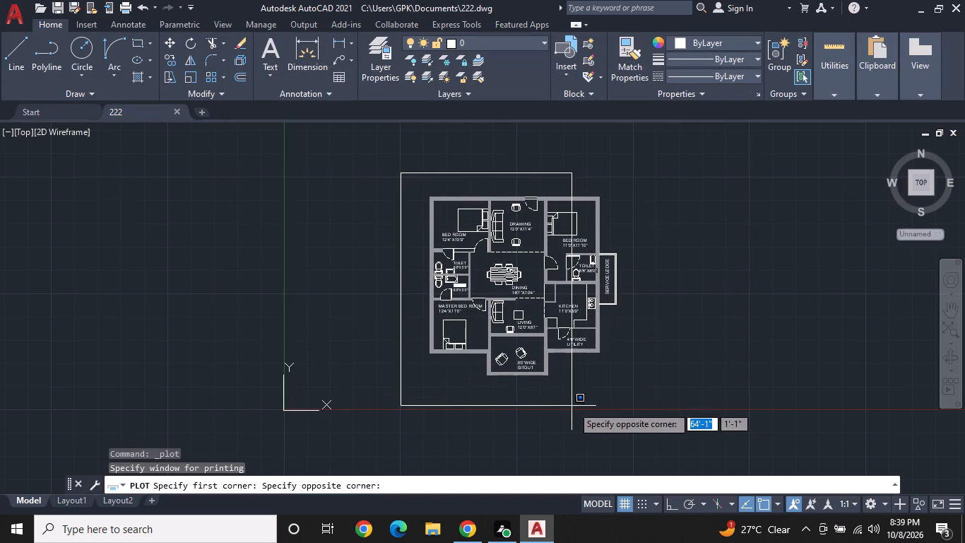
pyautogui.click(632, 392)
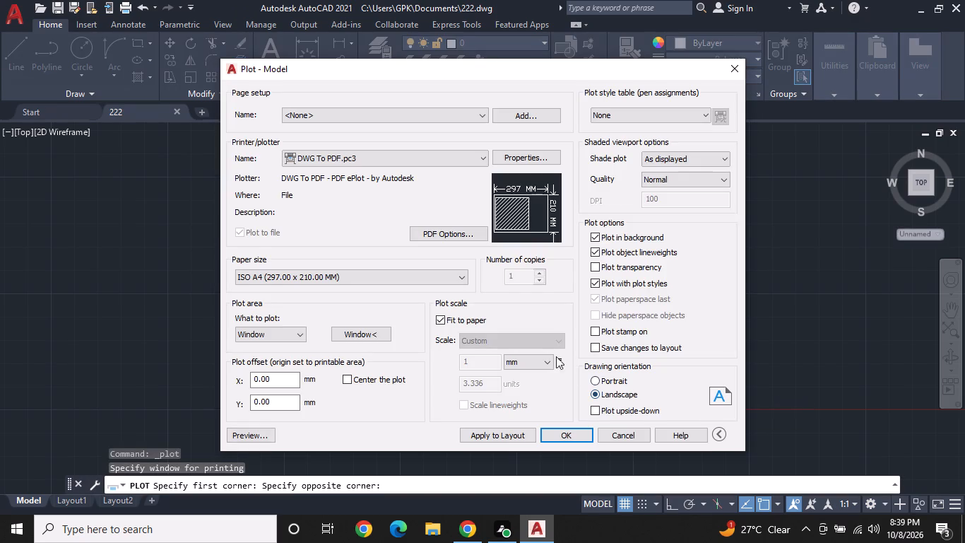
pyautogui.click(350, 378)
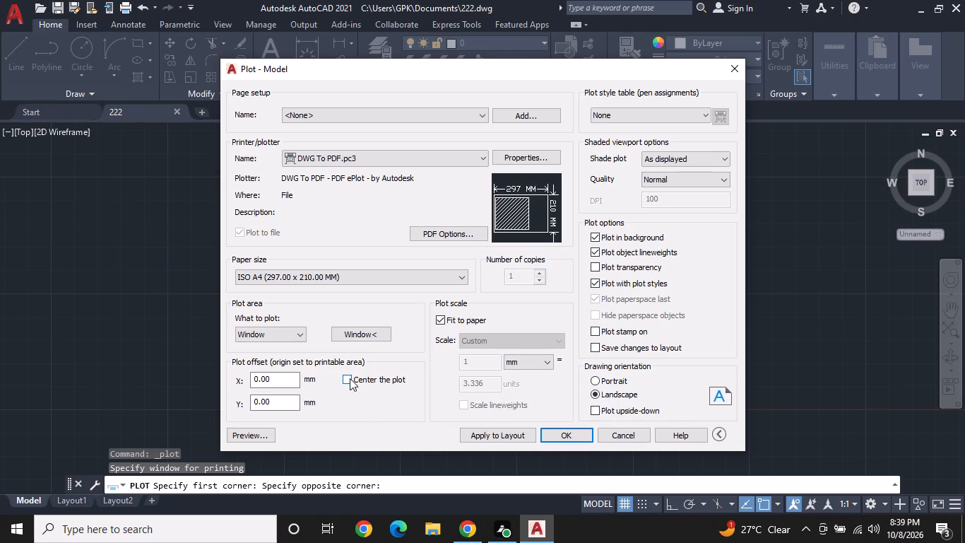
# Plot the floor plan to the Documents folder as 222-Model.pdf.
pyautogui.click(567, 436)
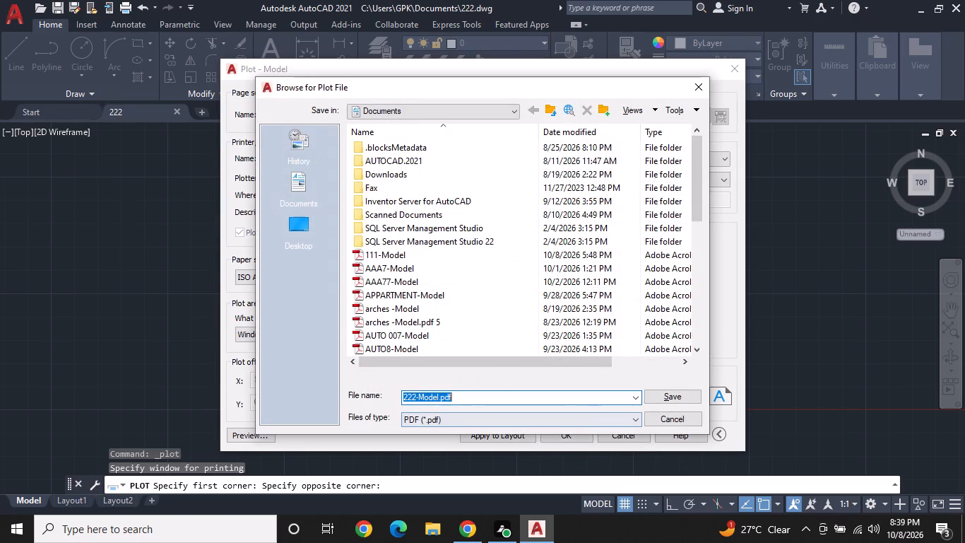
pyautogui.click(665, 397)
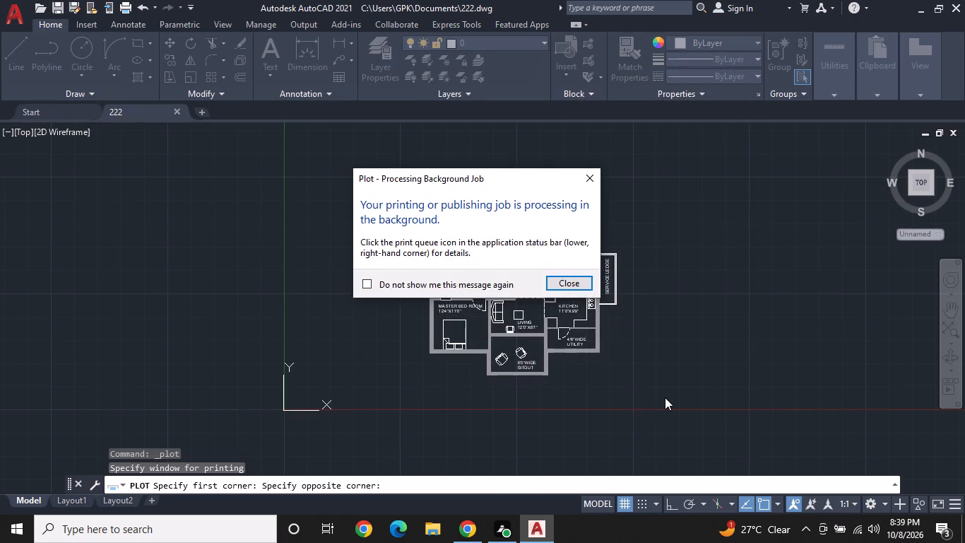
pyautogui.click(588, 177)
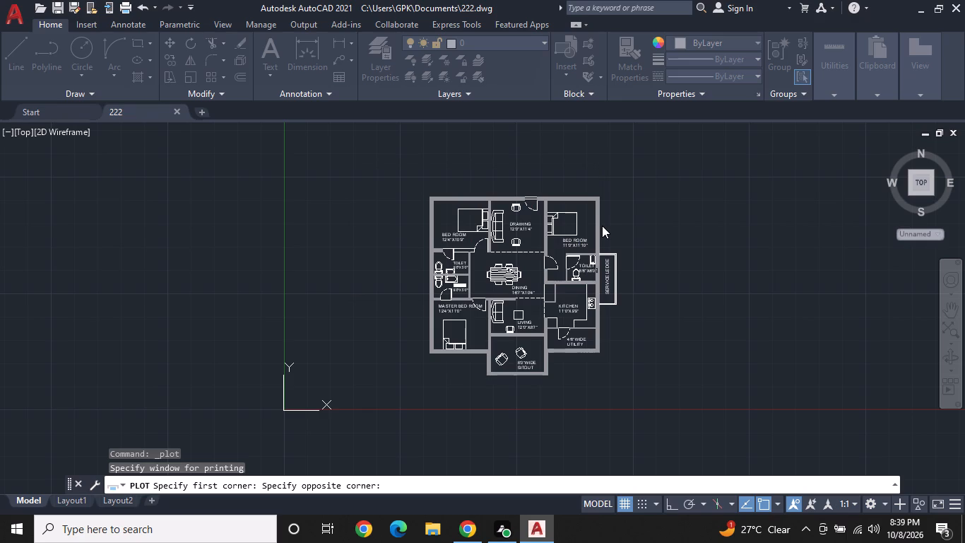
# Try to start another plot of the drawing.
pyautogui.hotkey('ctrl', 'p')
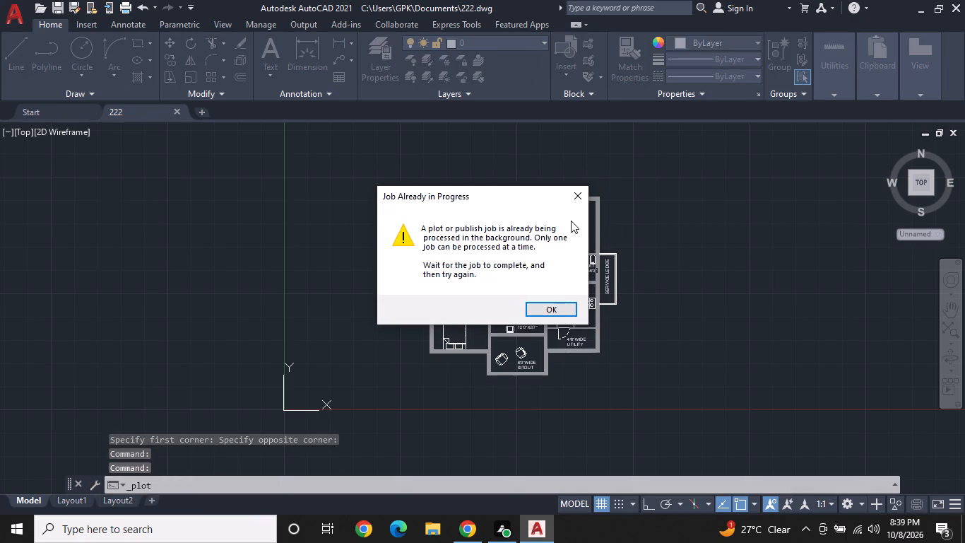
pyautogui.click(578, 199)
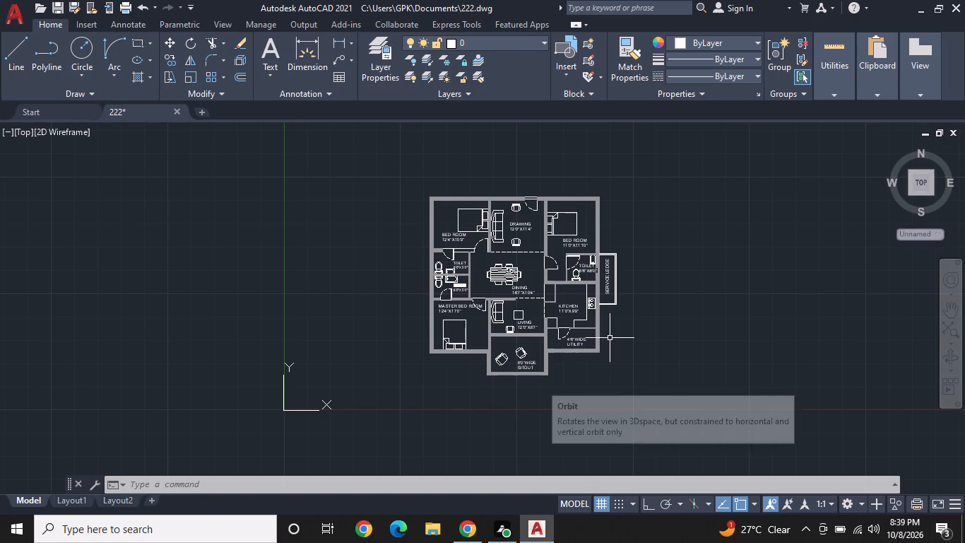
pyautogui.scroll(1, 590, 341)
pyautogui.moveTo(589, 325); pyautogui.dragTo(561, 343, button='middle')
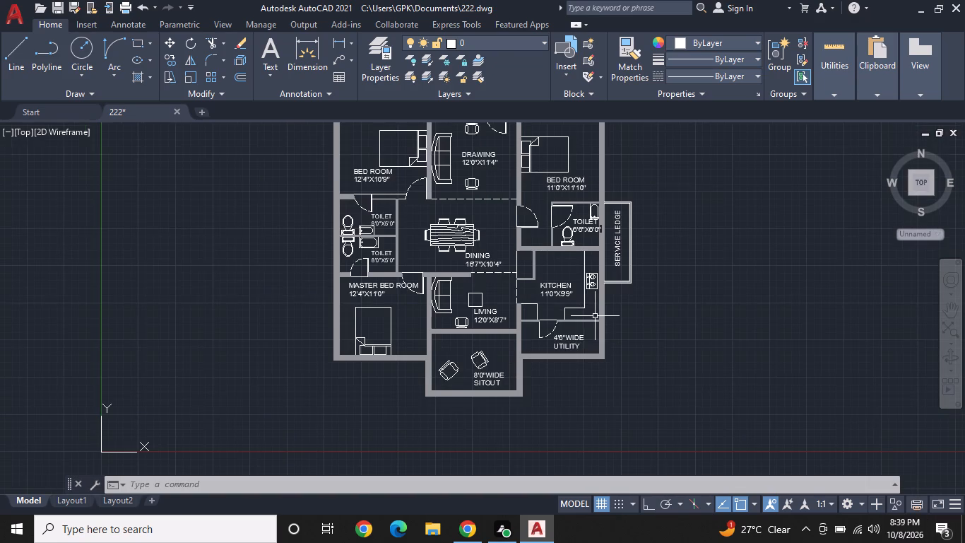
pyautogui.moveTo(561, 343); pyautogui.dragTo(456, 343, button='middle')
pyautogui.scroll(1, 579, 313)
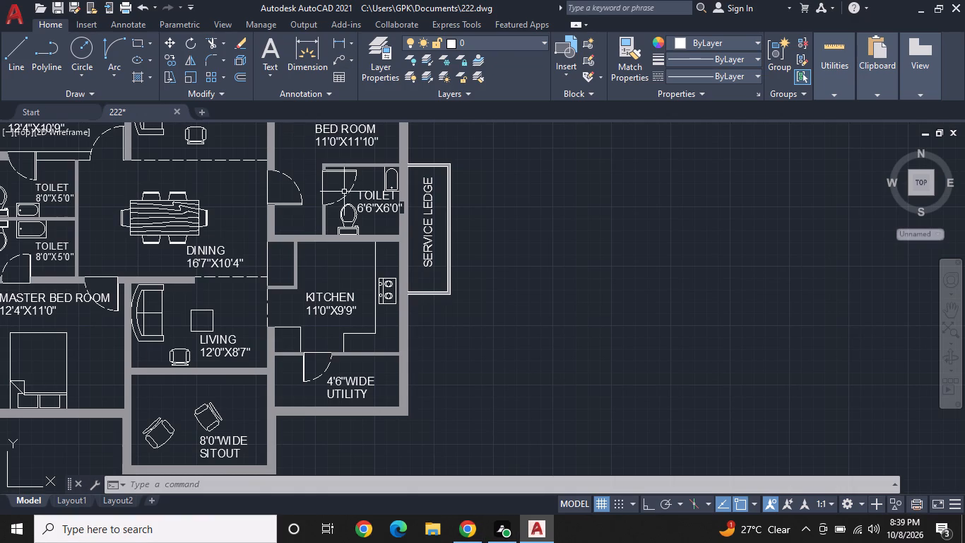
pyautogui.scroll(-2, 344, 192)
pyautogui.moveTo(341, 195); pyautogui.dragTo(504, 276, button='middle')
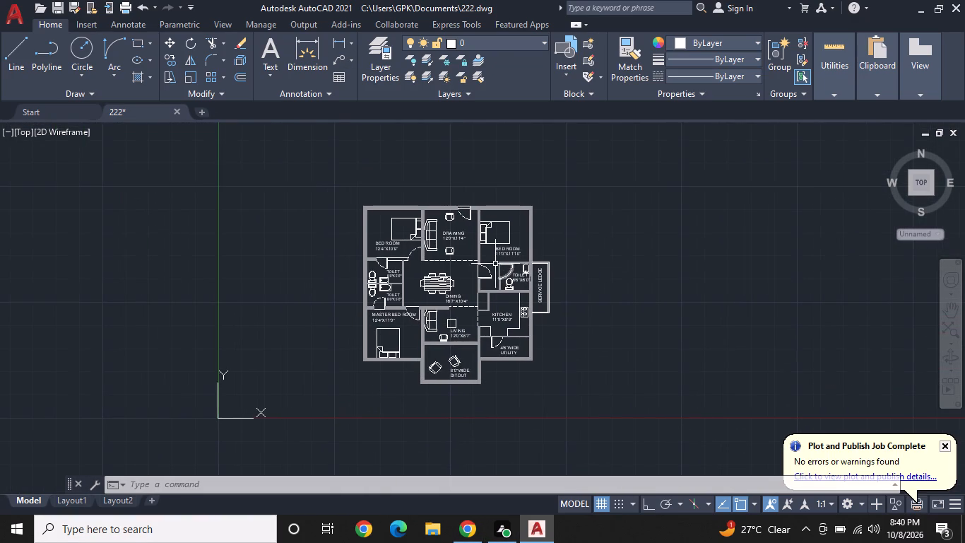